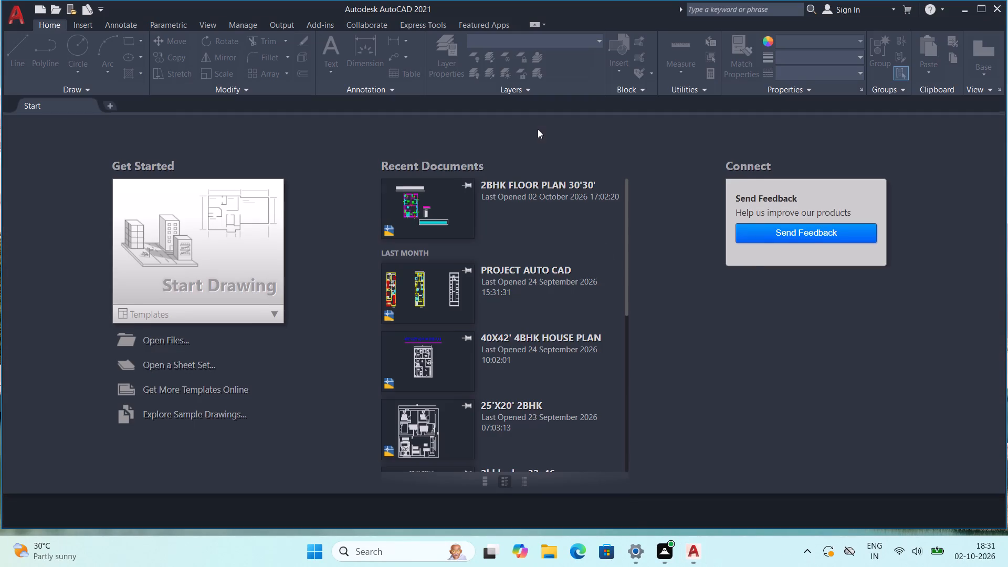
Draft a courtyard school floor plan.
Start a new blank drawing.
click(212, 199)
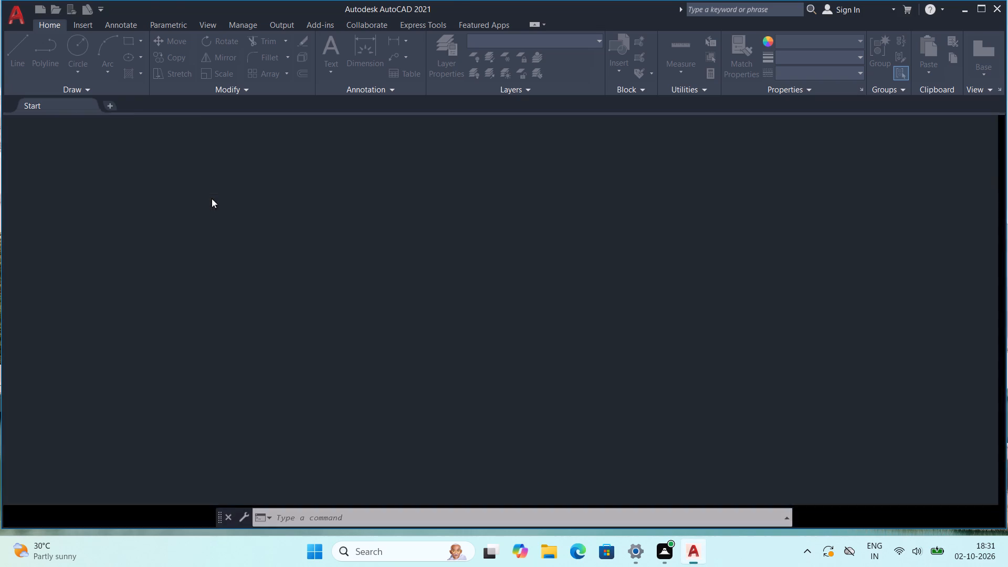
Set the drawing units to Architectural length with 0'-0 1/2" precision and an insertion scale of Inches.
scroll(336, 142, up, 1)
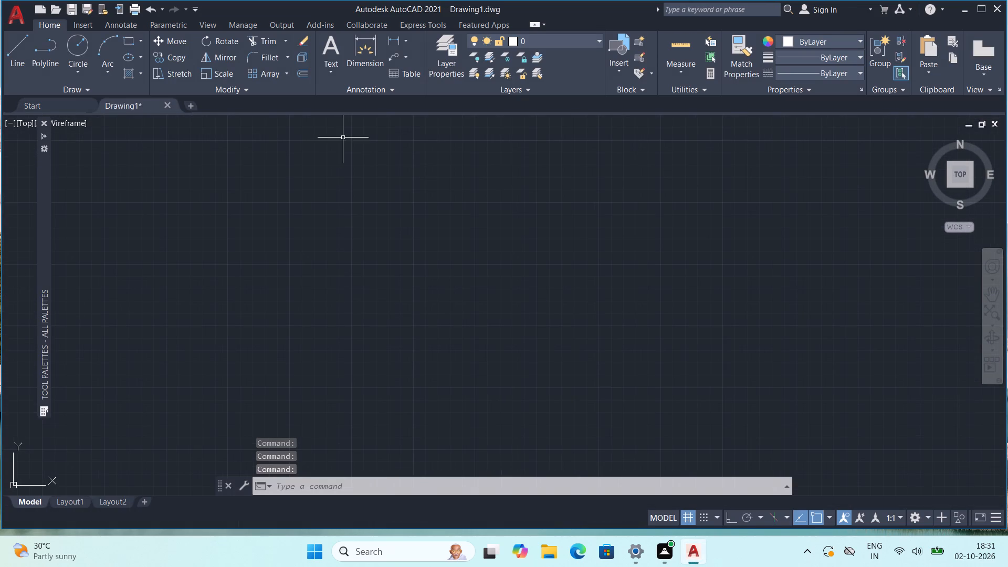
middle_drag(334, 142, 313, 229)
key(u)
key(n)
key(Return)
click(377, 129)
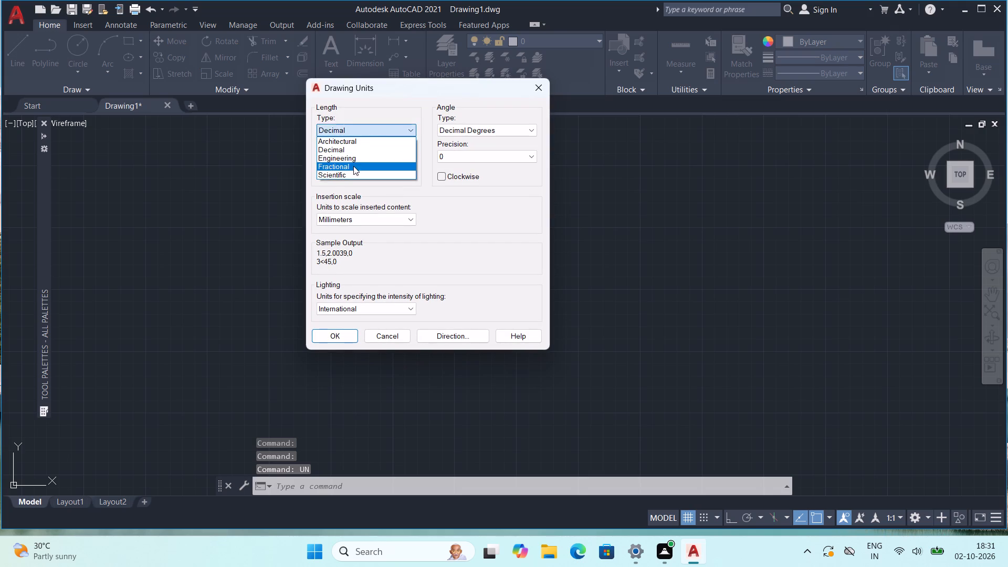
click(352, 140)
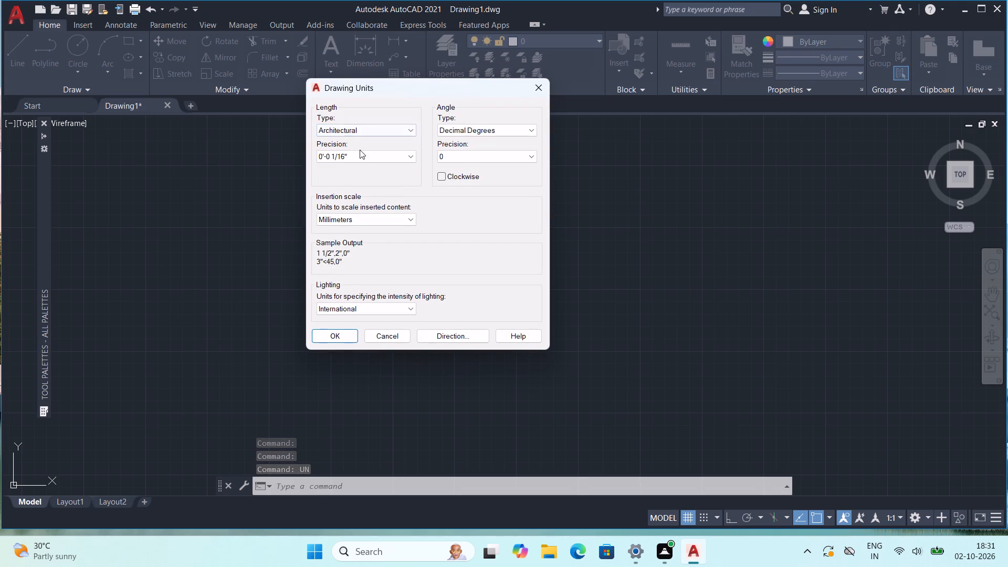
click(365, 159)
click(355, 174)
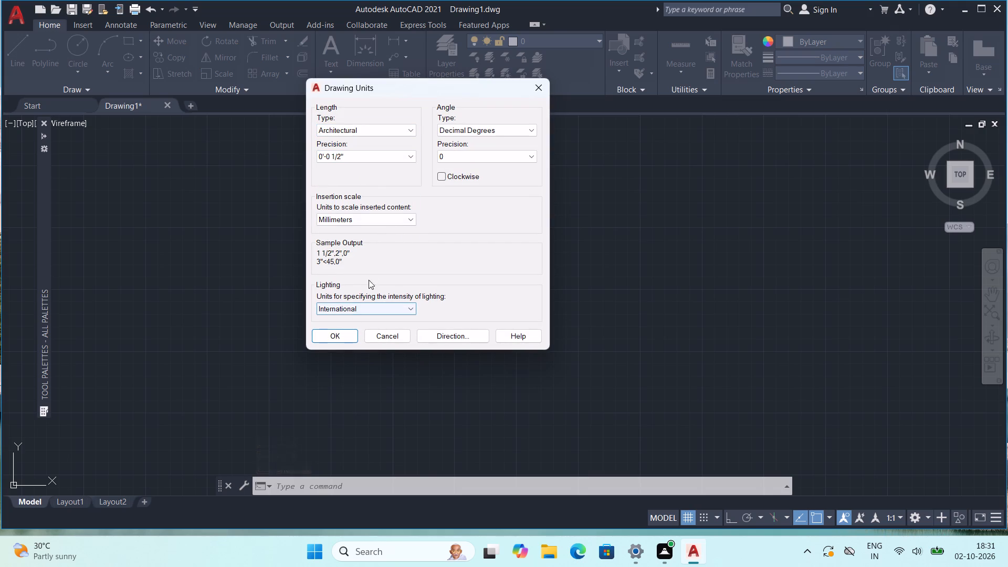
click(383, 214)
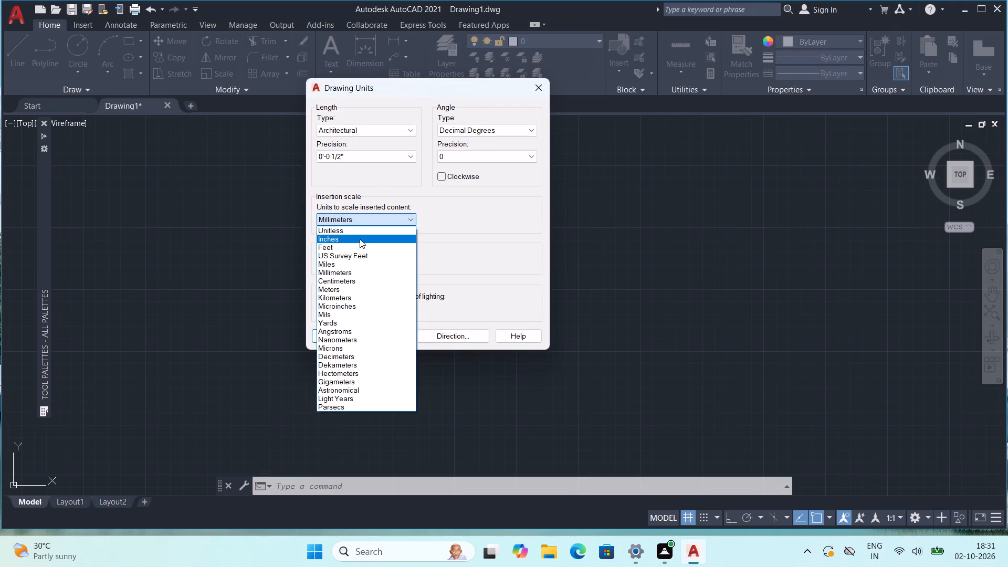
click(360, 239)
click(333, 330)
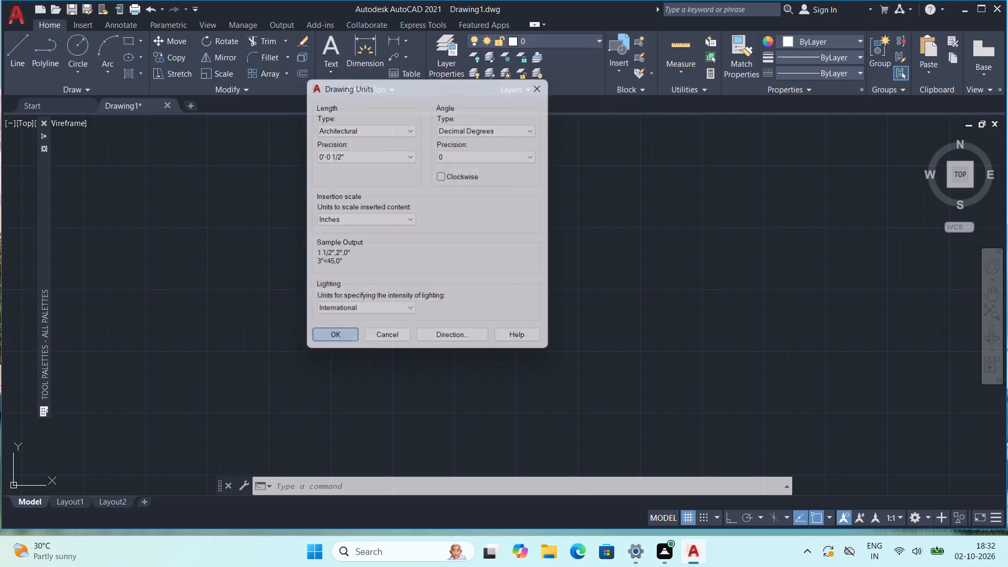
Modify the ISO-25 dimension style's primary units to Architectural with 0'-0 1/2" precision, and make the style current.
key(d)
key(Return)
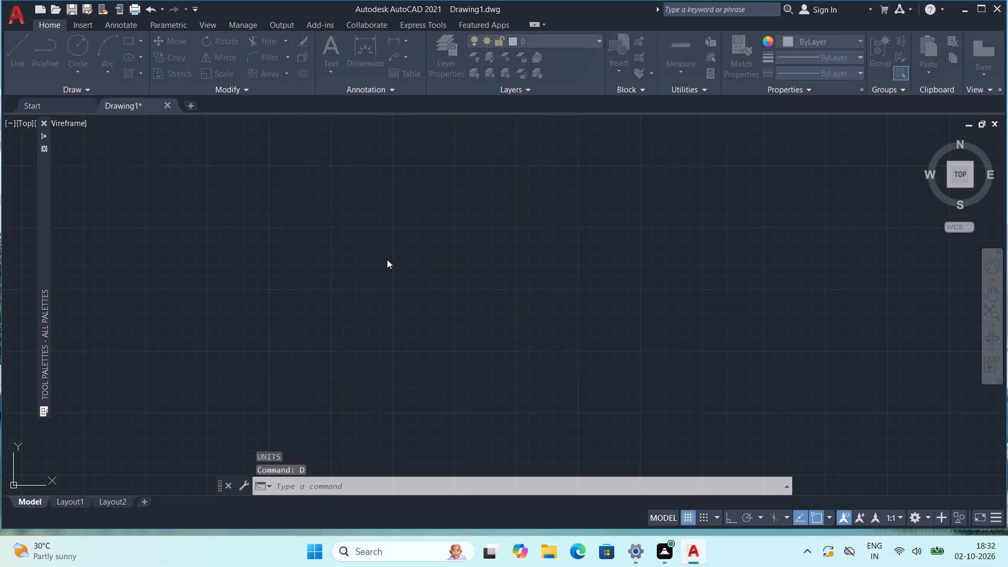
click(656, 243)
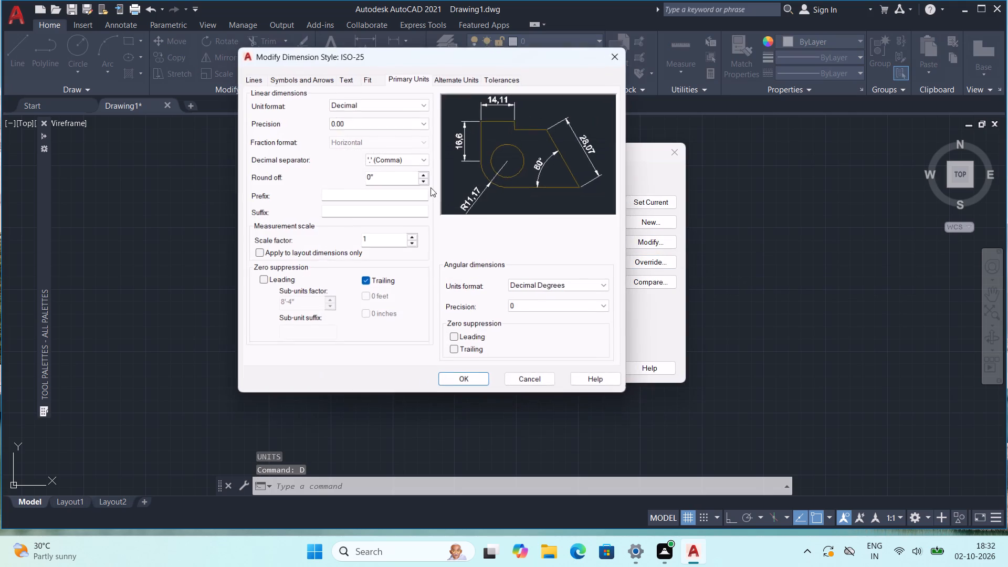
click(391, 100)
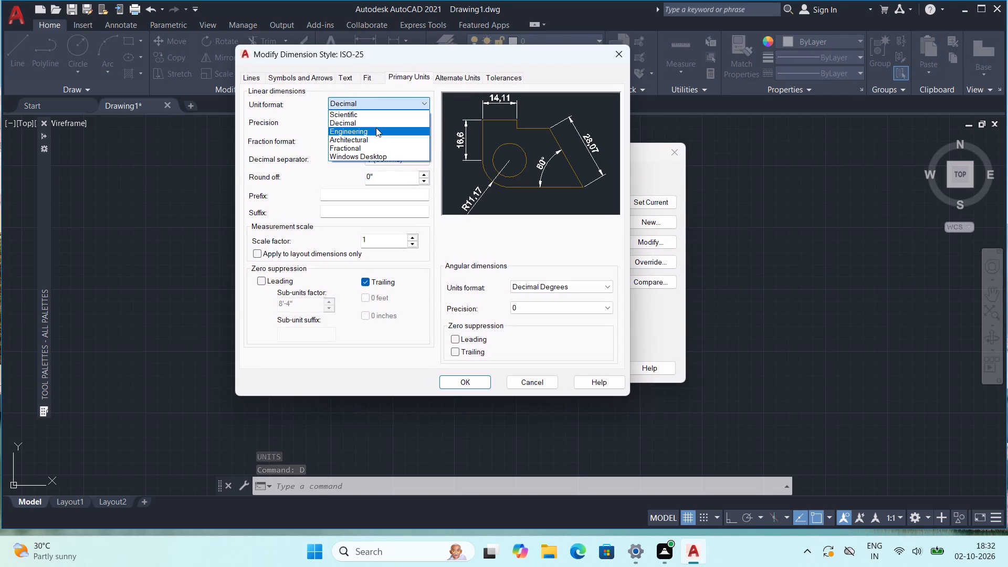
click(374, 135)
click(404, 122)
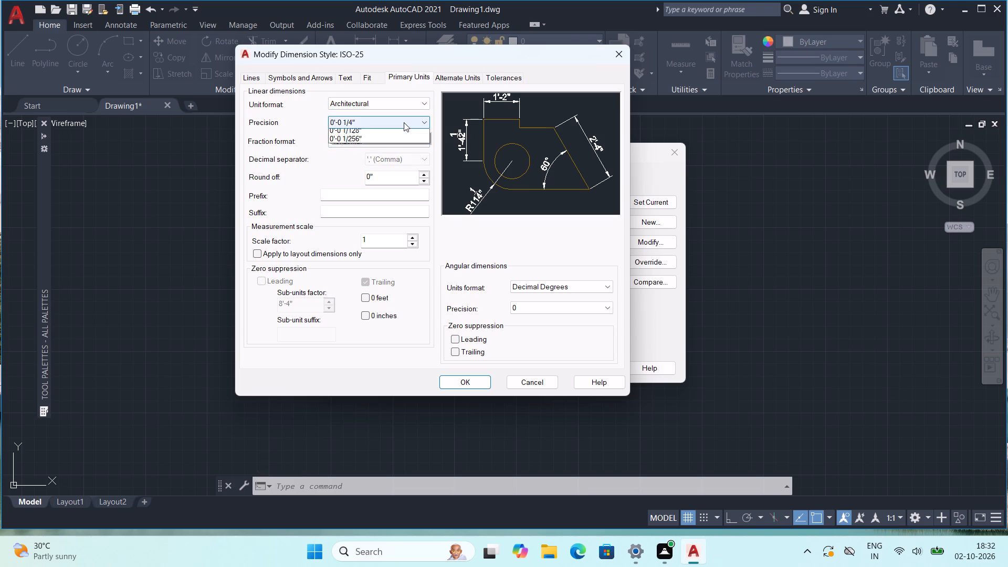
click(381, 136)
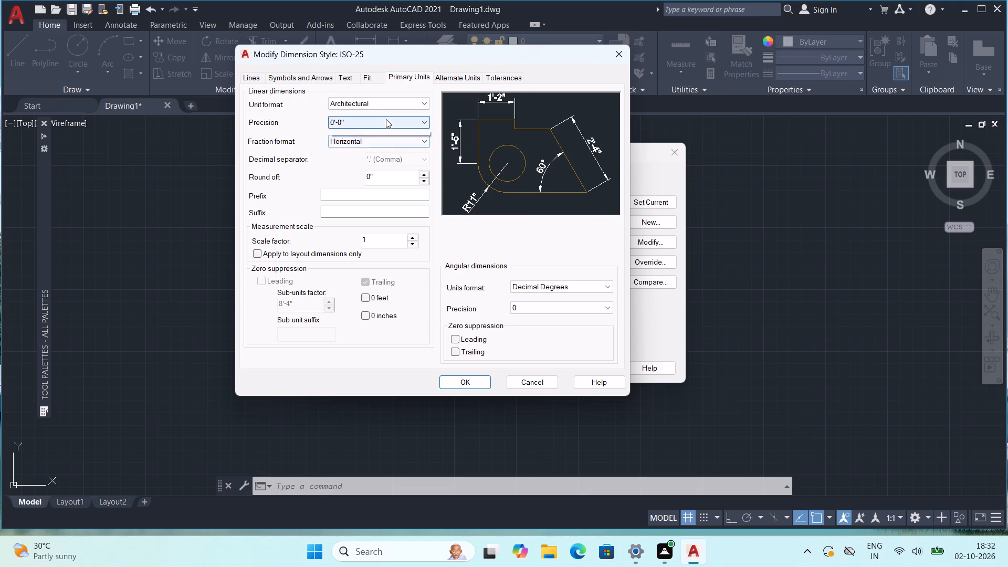
click(386, 119)
click(373, 139)
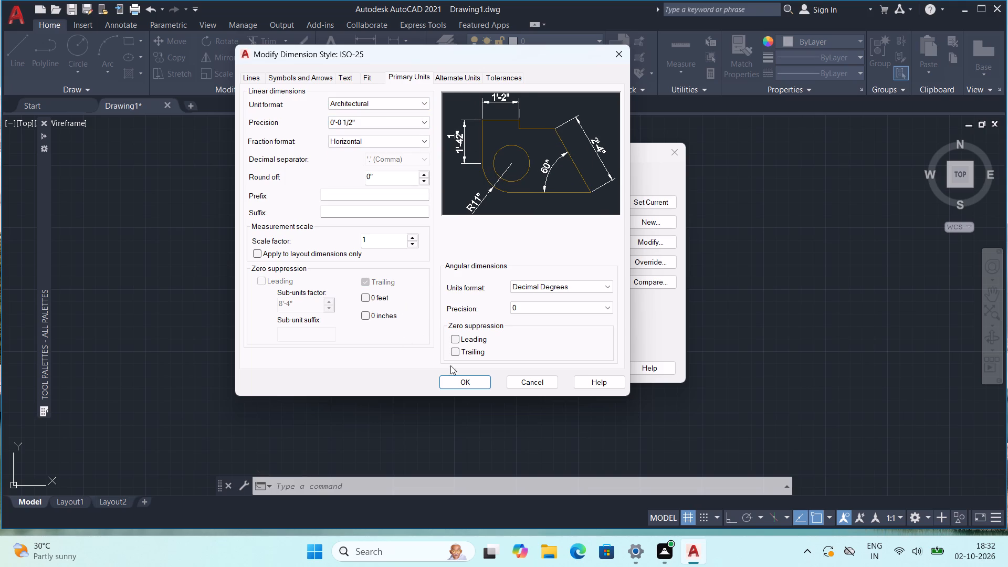
click(458, 380)
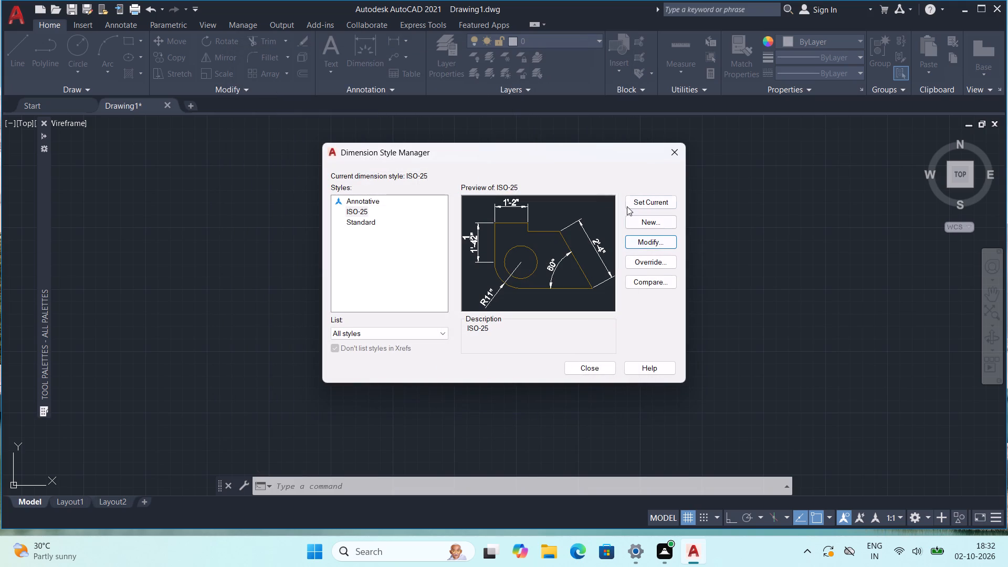
click(627, 203)
click(579, 366)
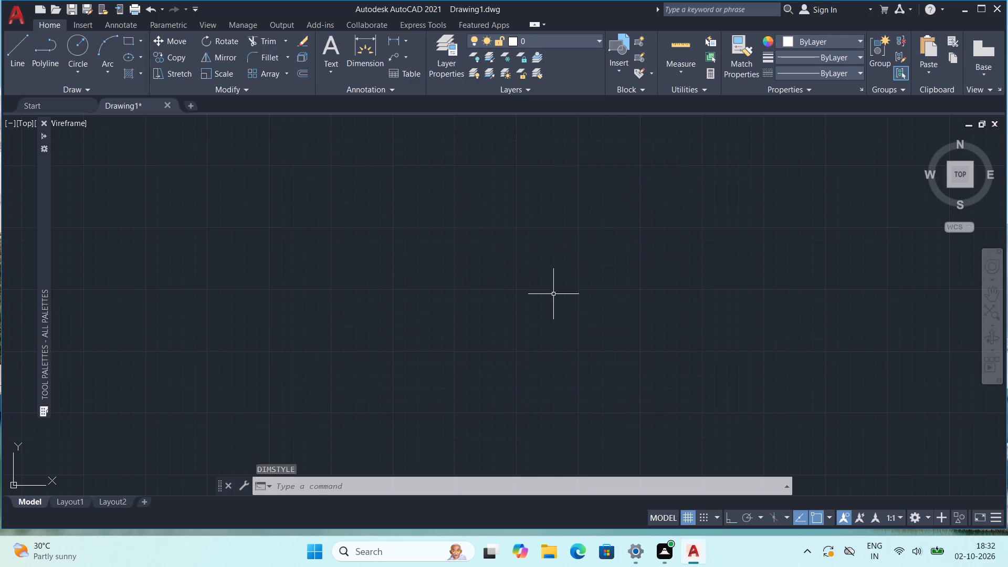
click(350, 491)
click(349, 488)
Review the ISO-25 dimension style's settings for lines, symbols and arrows, text, fit, primary and alternate units, and tolerances.
key(d)
key(Return)
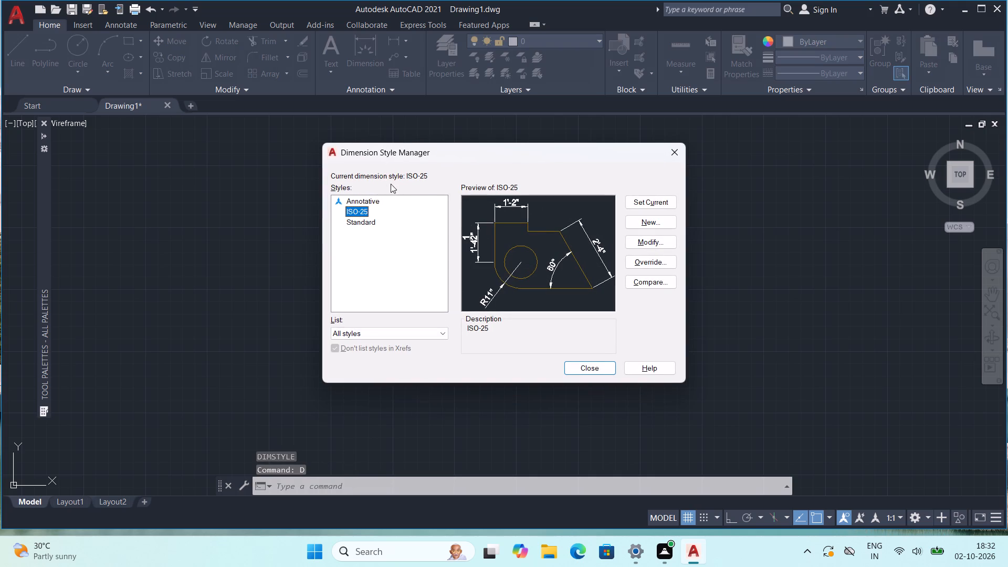
click(630, 240)
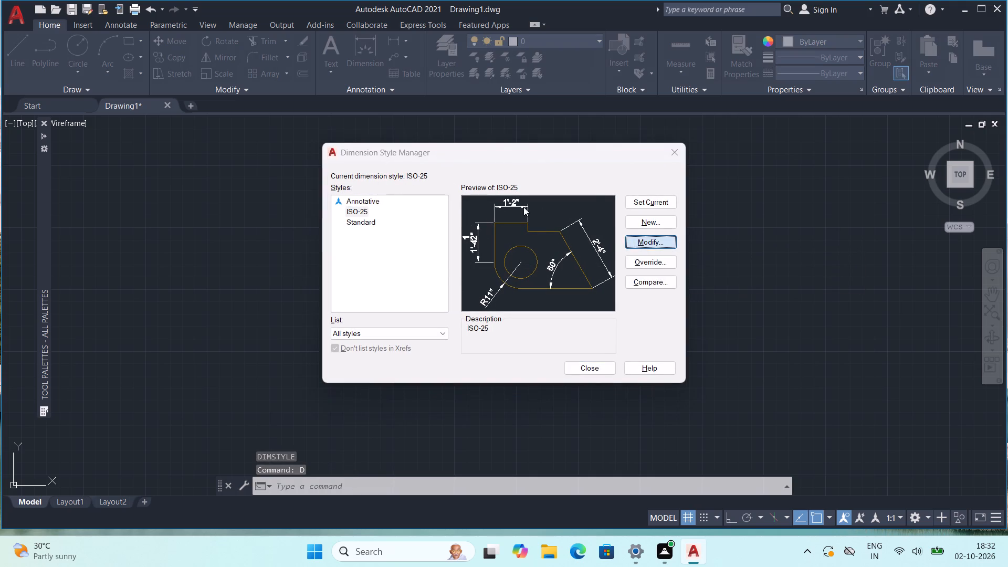
click(413, 80)
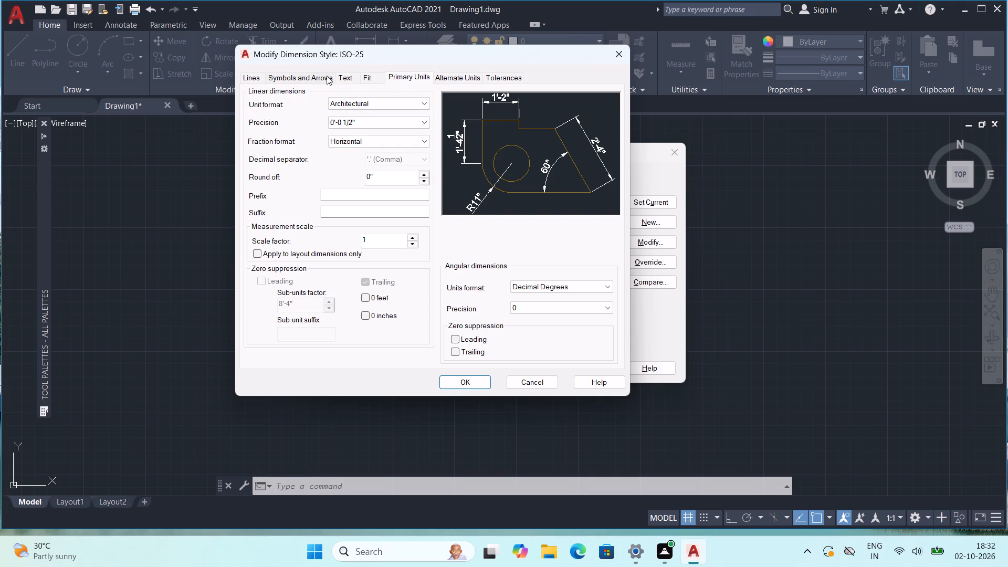
click(295, 78)
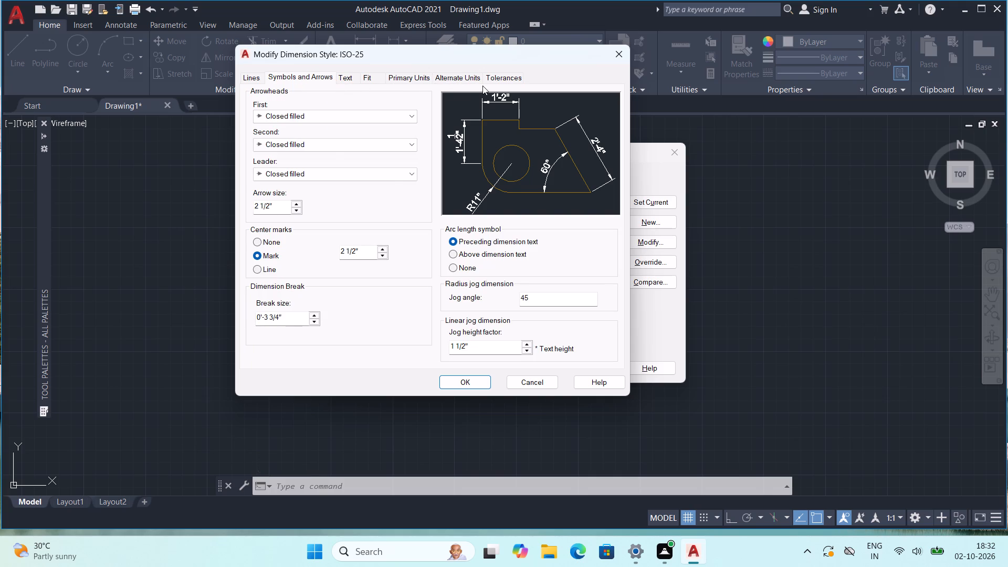
click(478, 82)
click(397, 75)
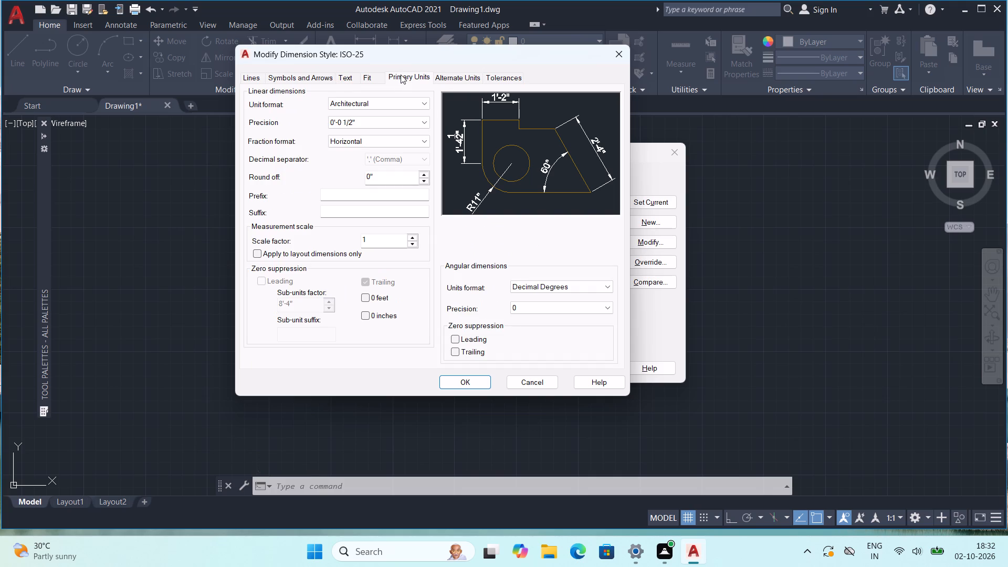
click(368, 75)
click(299, 78)
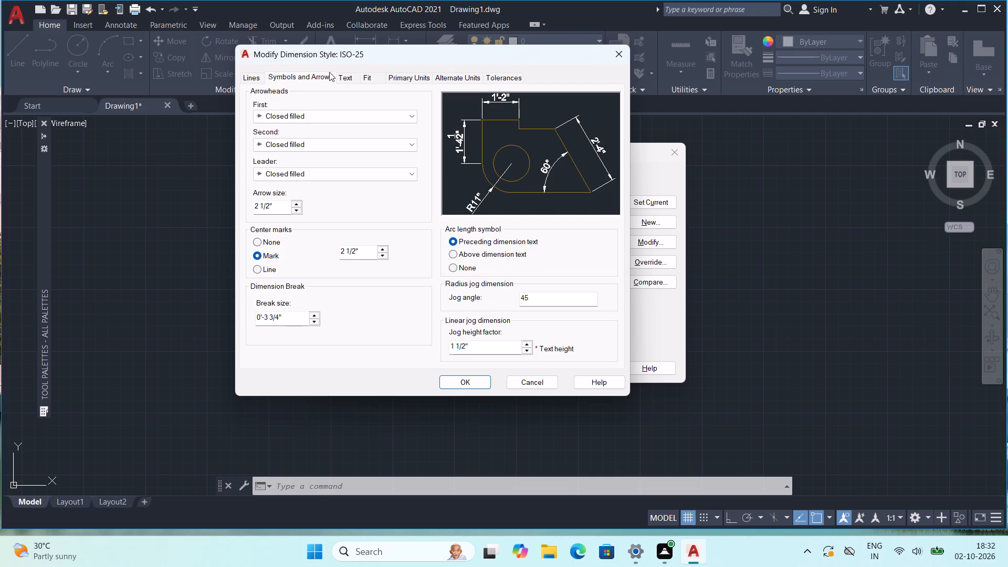
click(344, 76)
click(369, 77)
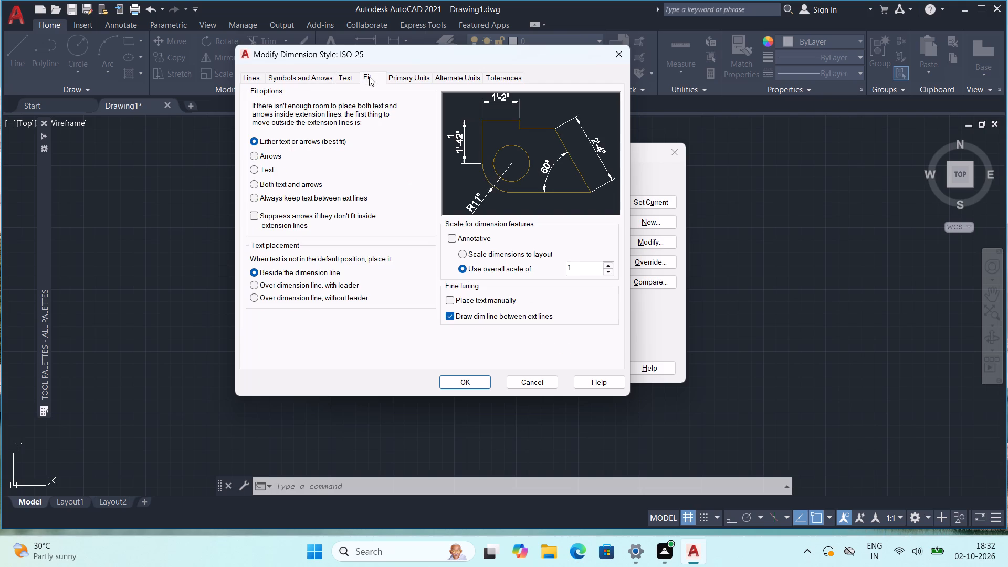
click(421, 78)
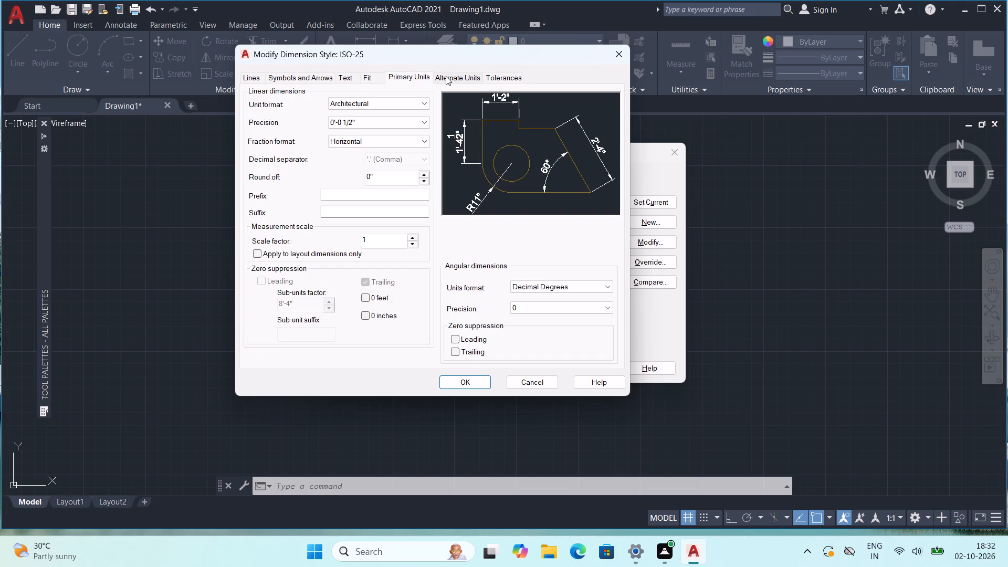
click(446, 76)
click(492, 79)
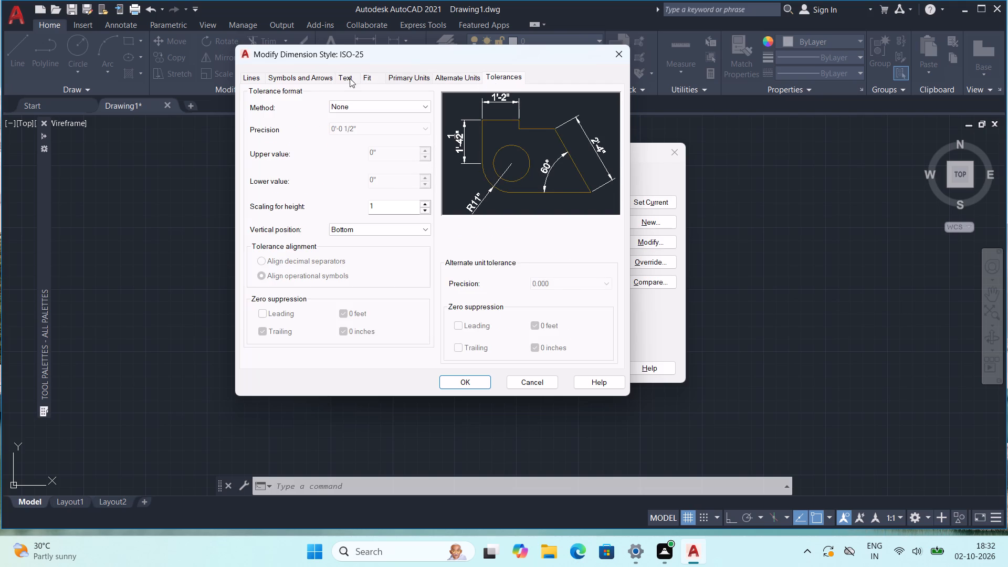
click(243, 78)
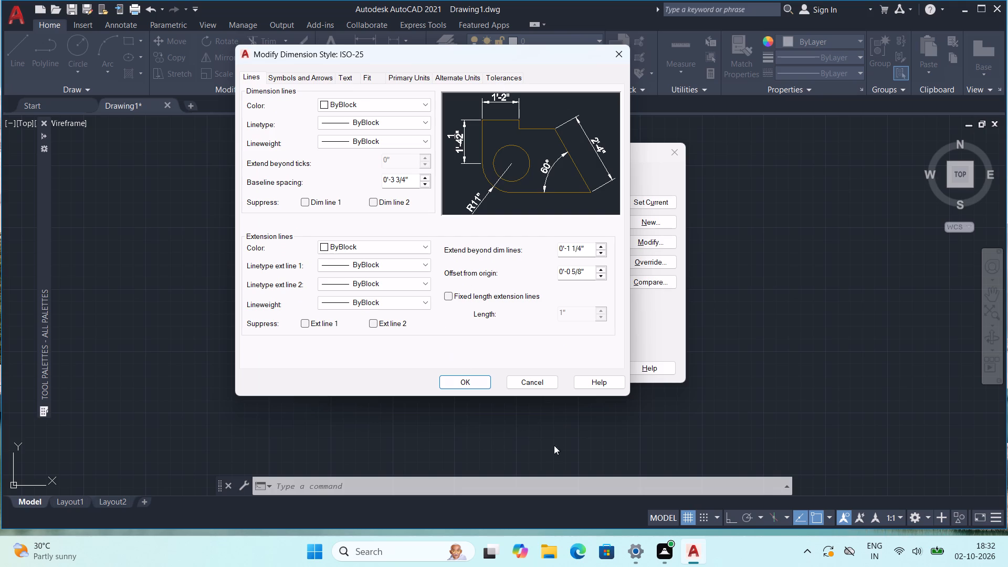
click(526, 382)
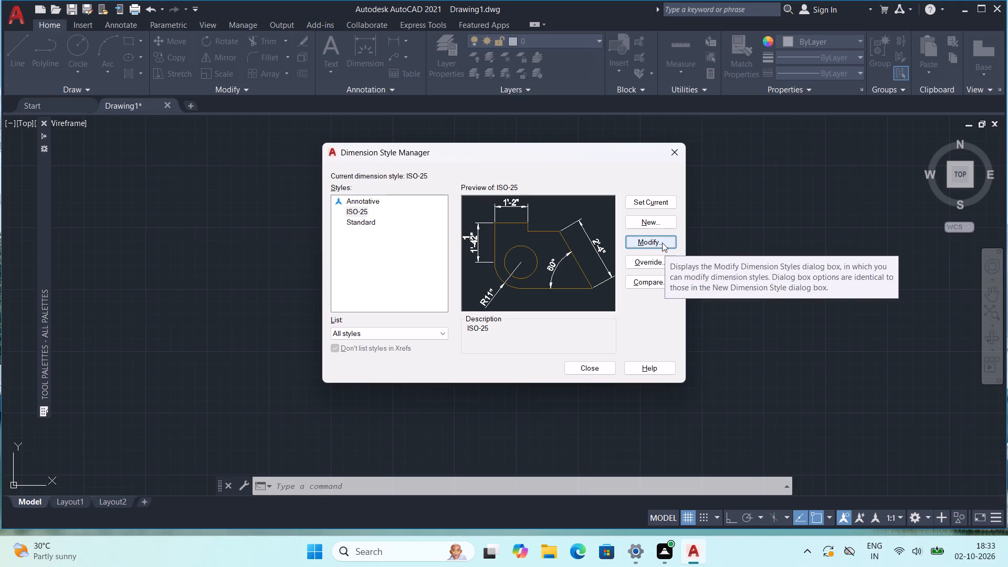
click(662, 243)
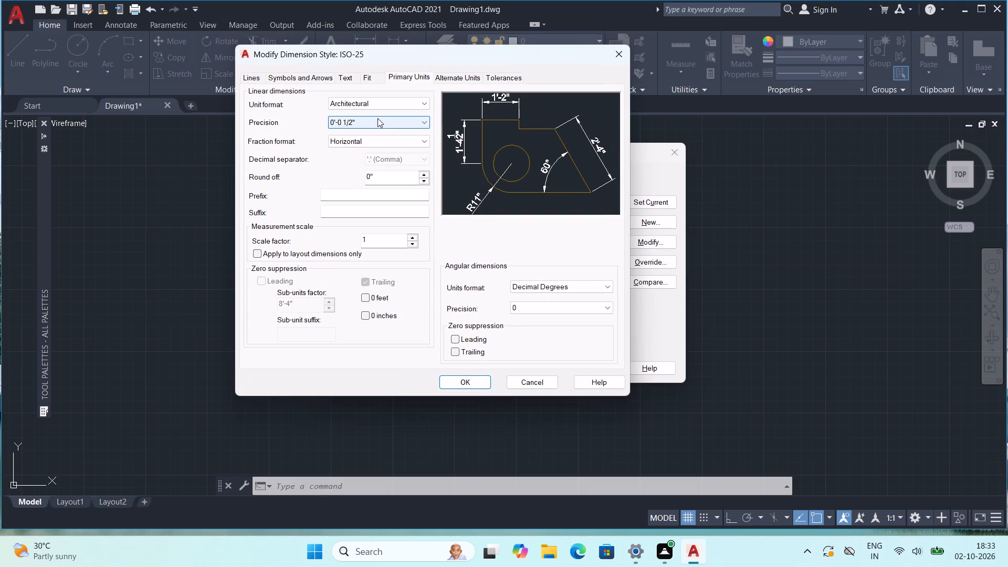
click(414, 78)
click(414, 76)
click(443, 73)
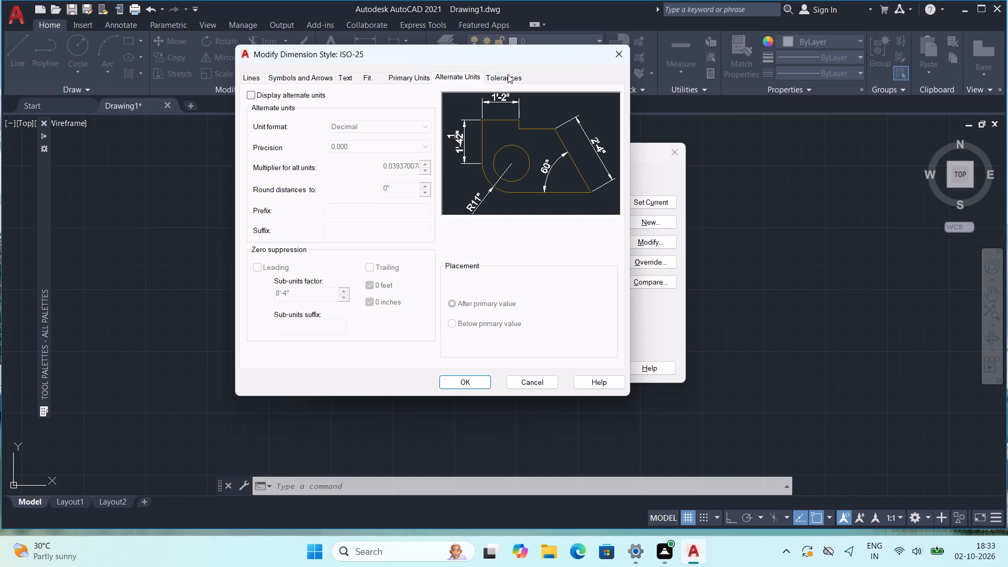
click(506, 78)
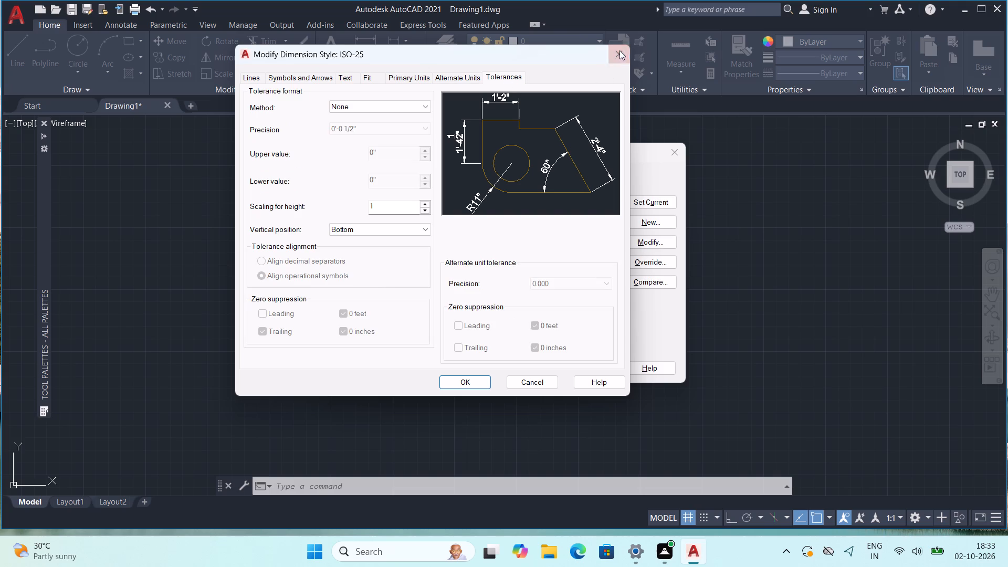
click(621, 50)
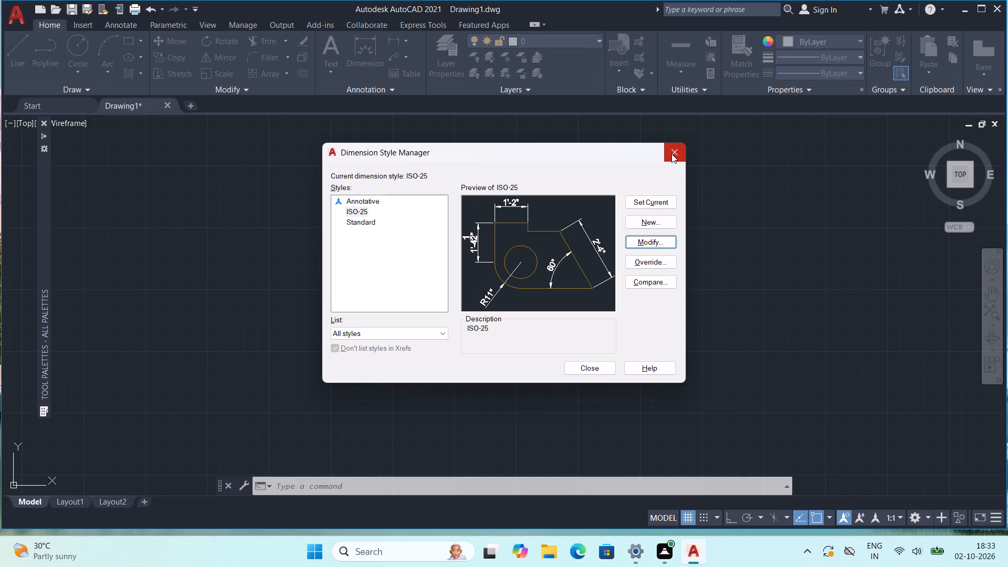
Recheck the ISO-25 dimension style's text, symbols and arrows, lines, alternate units, tolerances and primary units settings.
click(658, 243)
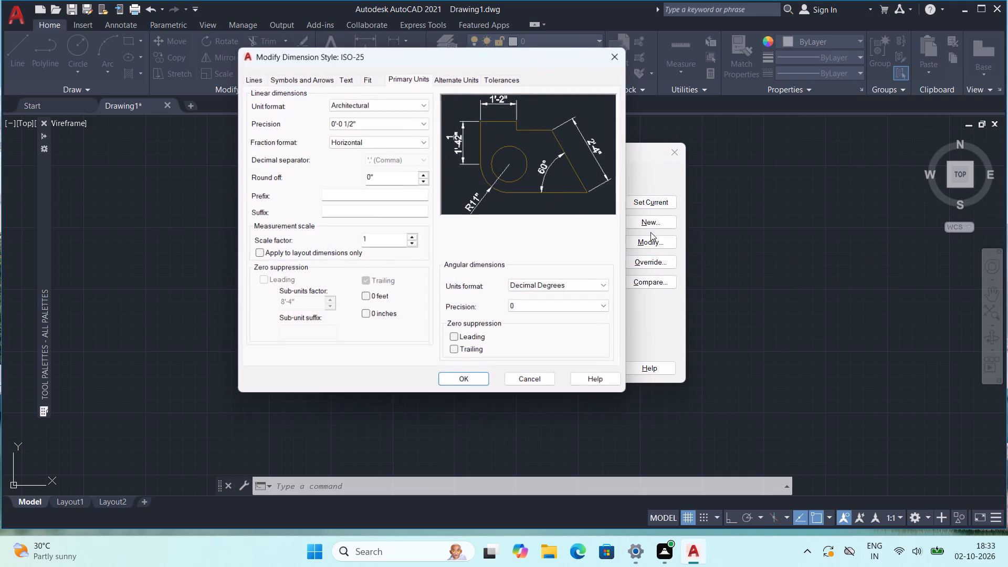
scroll(363, 210, up, 2)
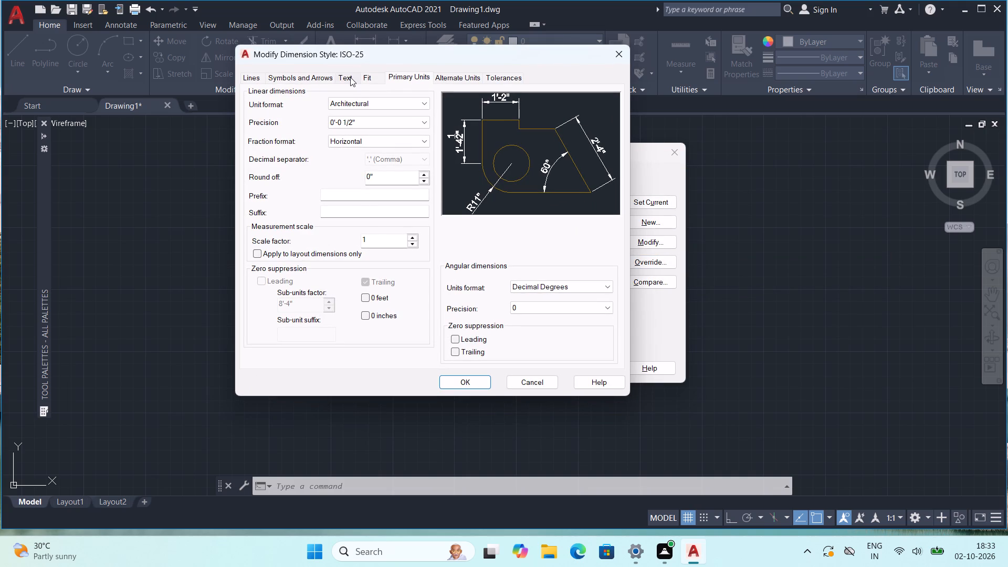
click(350, 77)
click(318, 78)
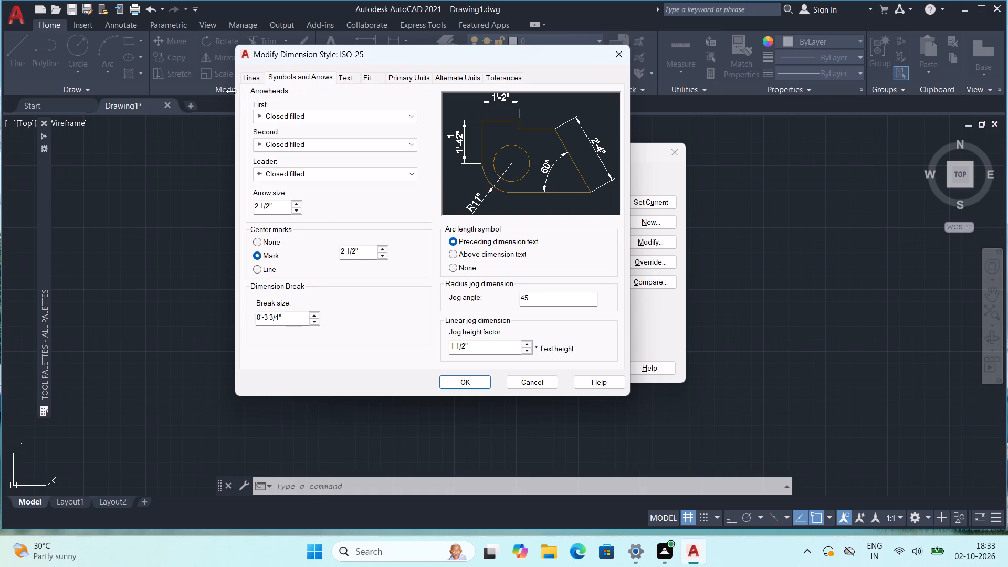
click(250, 78)
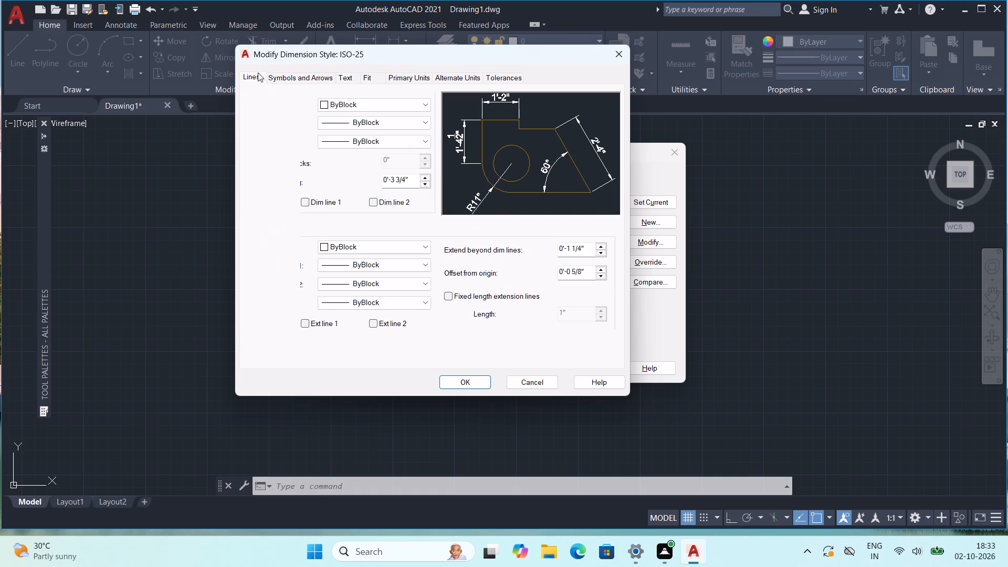
click(471, 80)
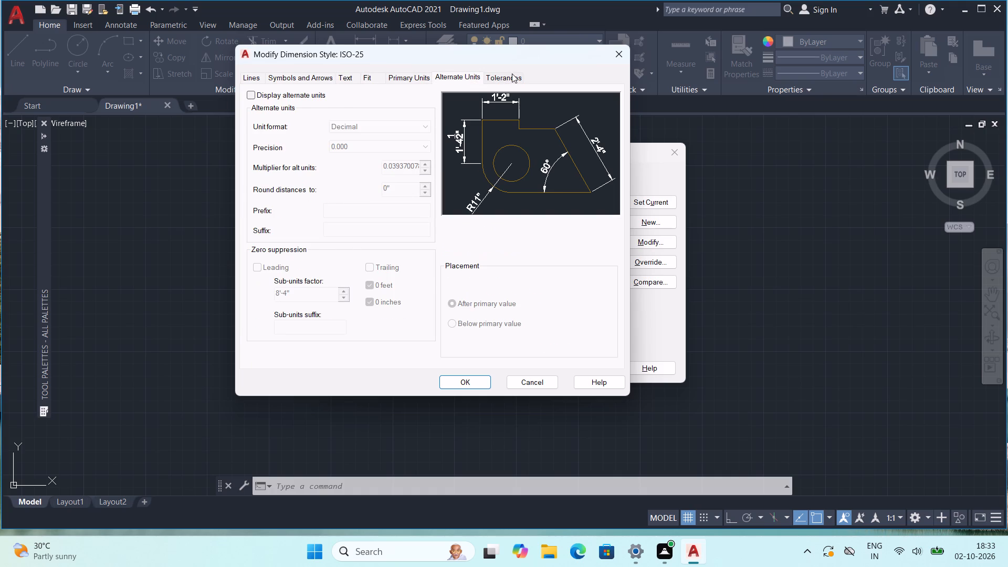
click(512, 73)
click(398, 72)
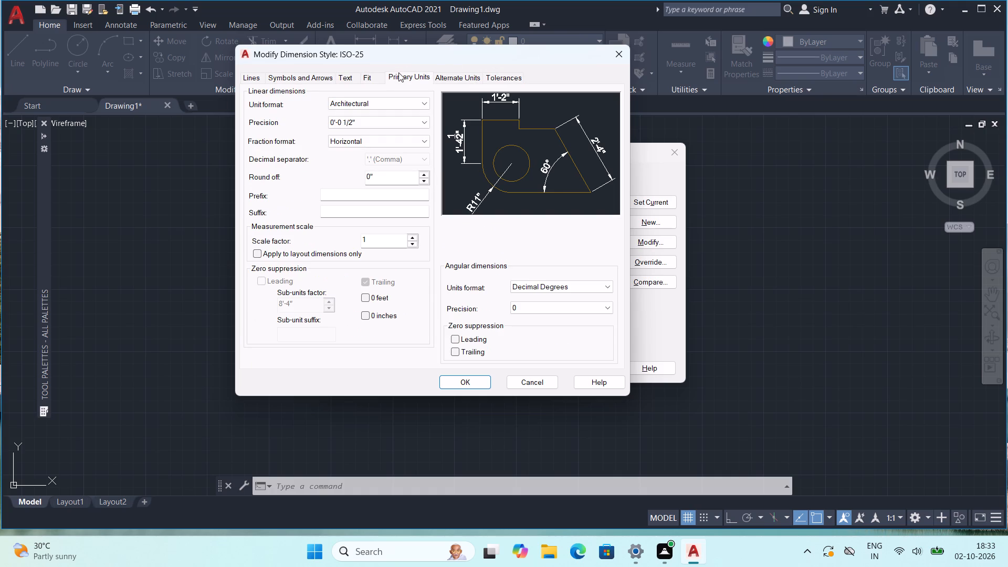
click(617, 54)
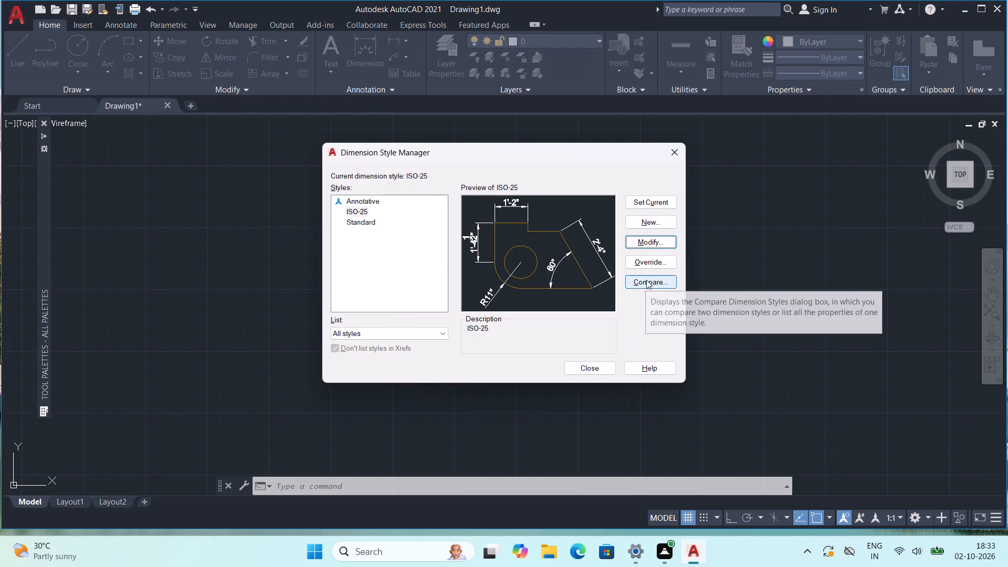
click(674, 157)
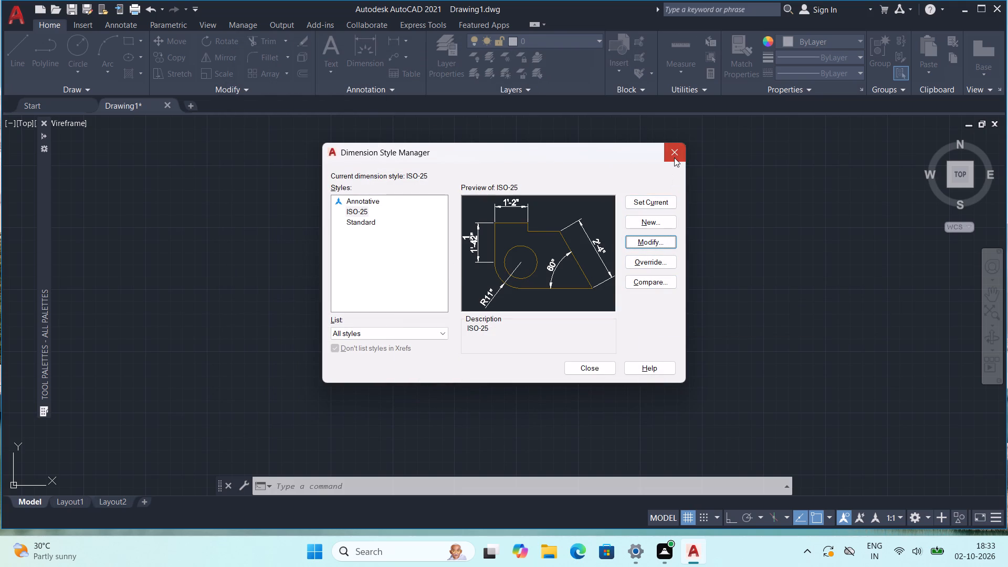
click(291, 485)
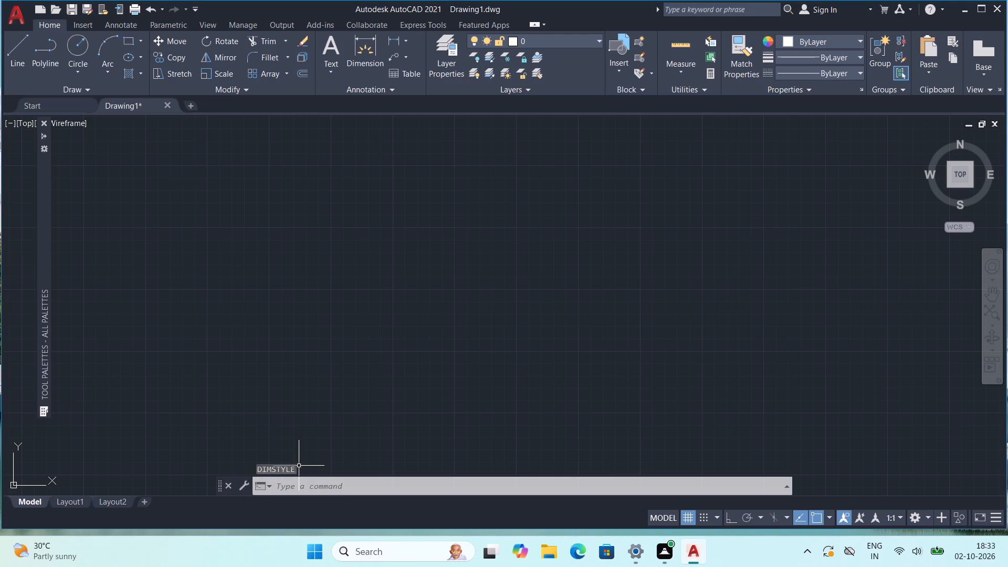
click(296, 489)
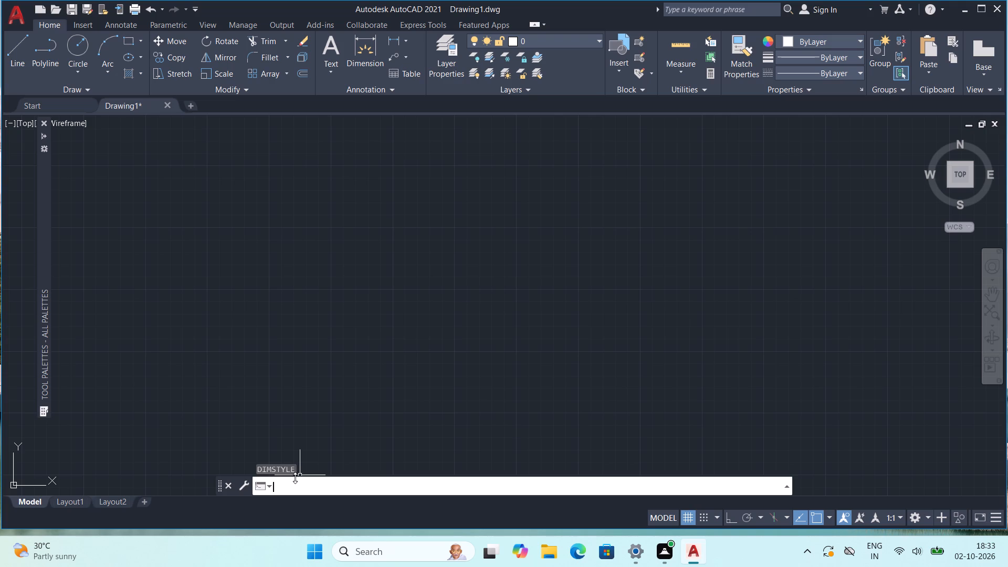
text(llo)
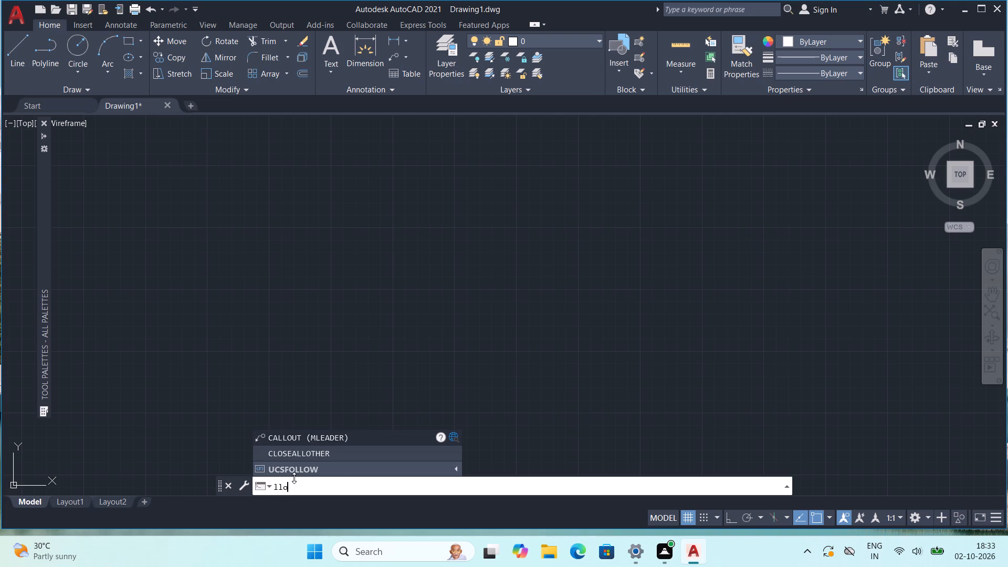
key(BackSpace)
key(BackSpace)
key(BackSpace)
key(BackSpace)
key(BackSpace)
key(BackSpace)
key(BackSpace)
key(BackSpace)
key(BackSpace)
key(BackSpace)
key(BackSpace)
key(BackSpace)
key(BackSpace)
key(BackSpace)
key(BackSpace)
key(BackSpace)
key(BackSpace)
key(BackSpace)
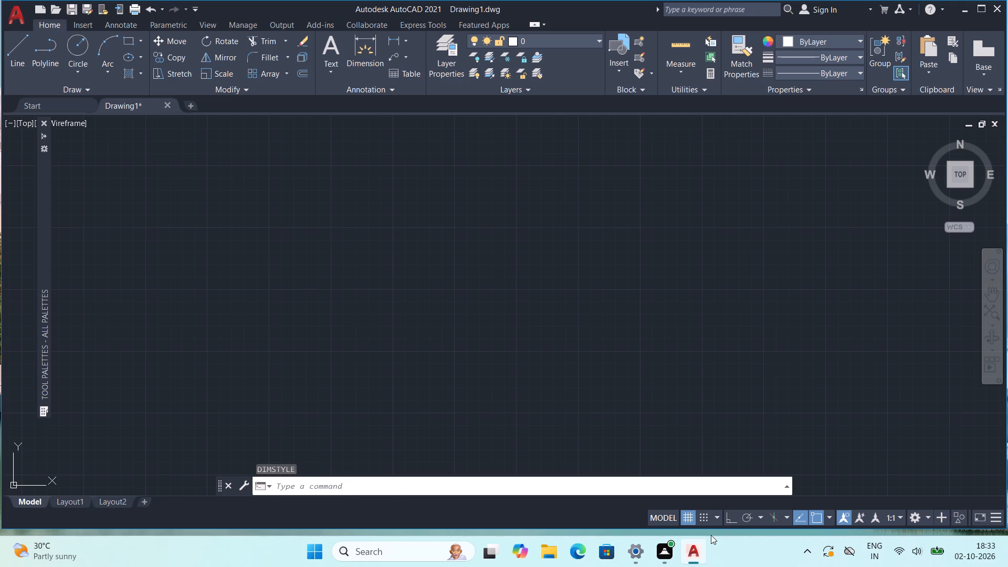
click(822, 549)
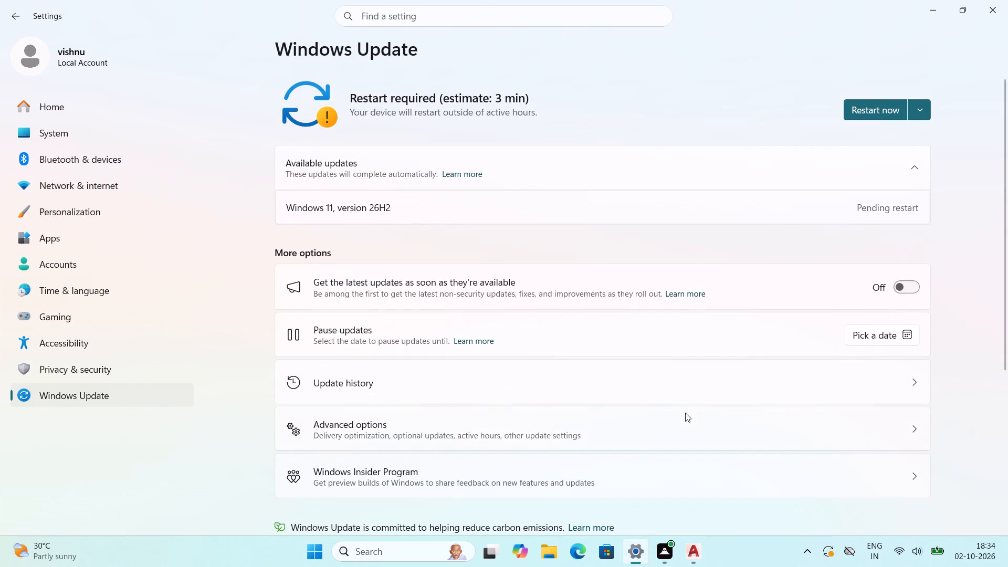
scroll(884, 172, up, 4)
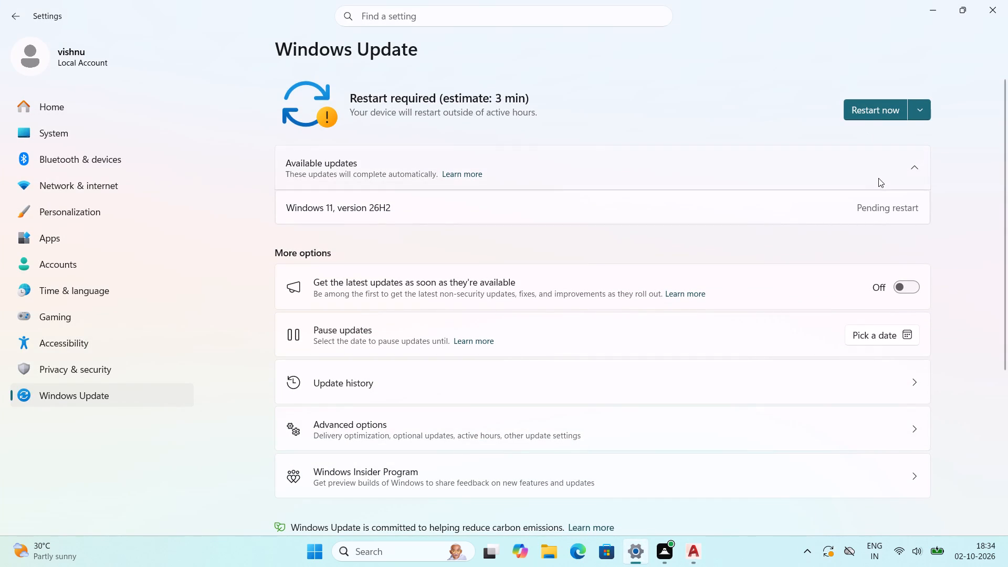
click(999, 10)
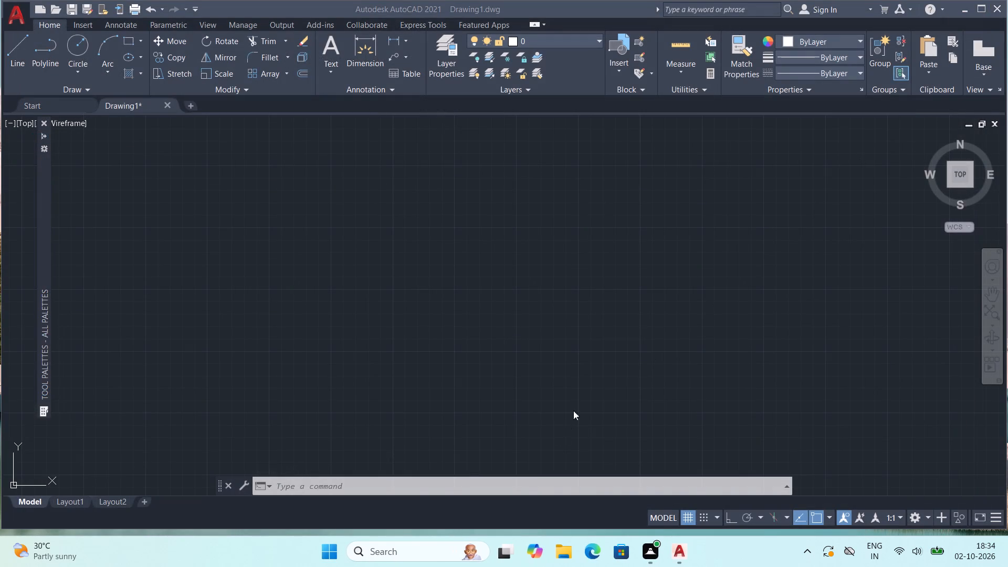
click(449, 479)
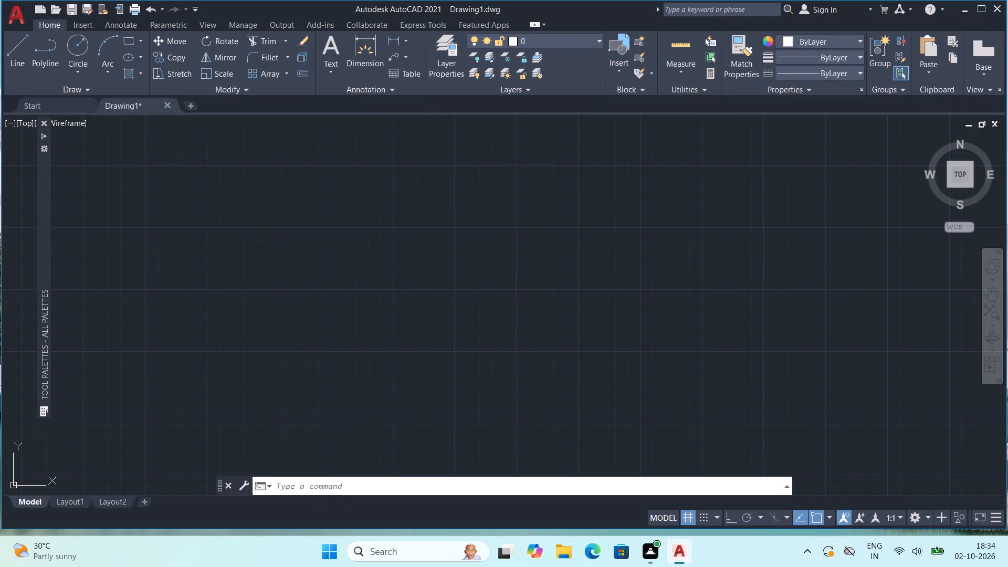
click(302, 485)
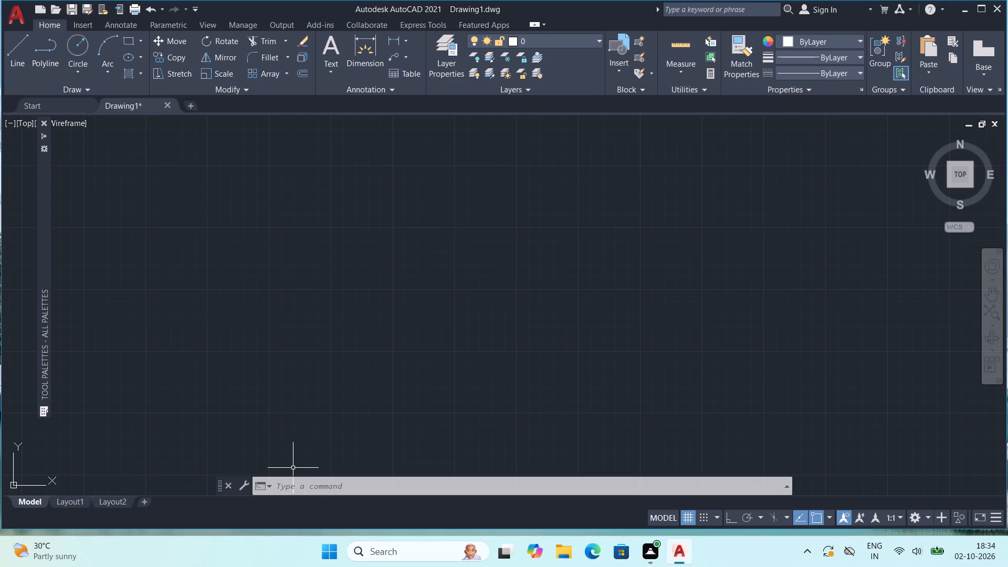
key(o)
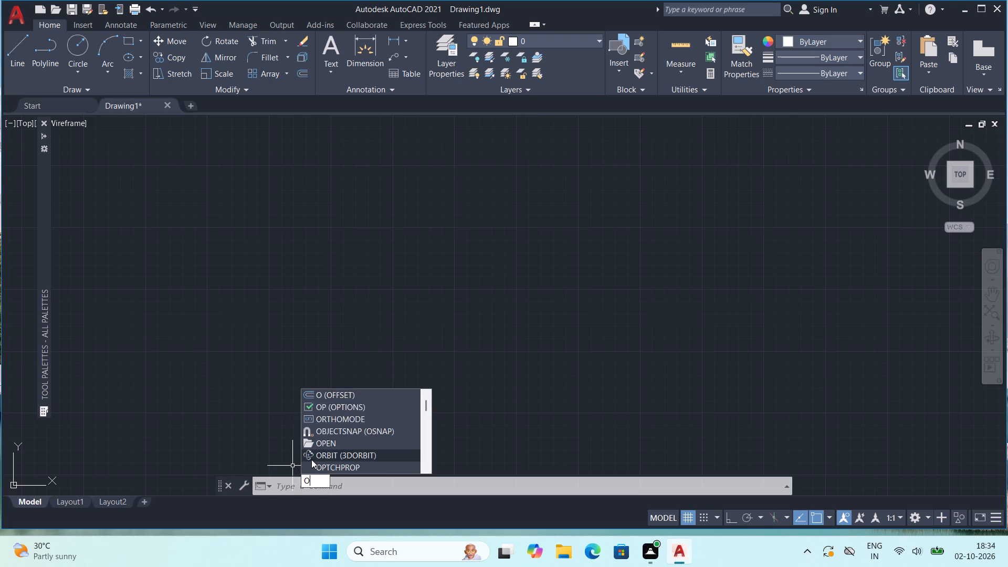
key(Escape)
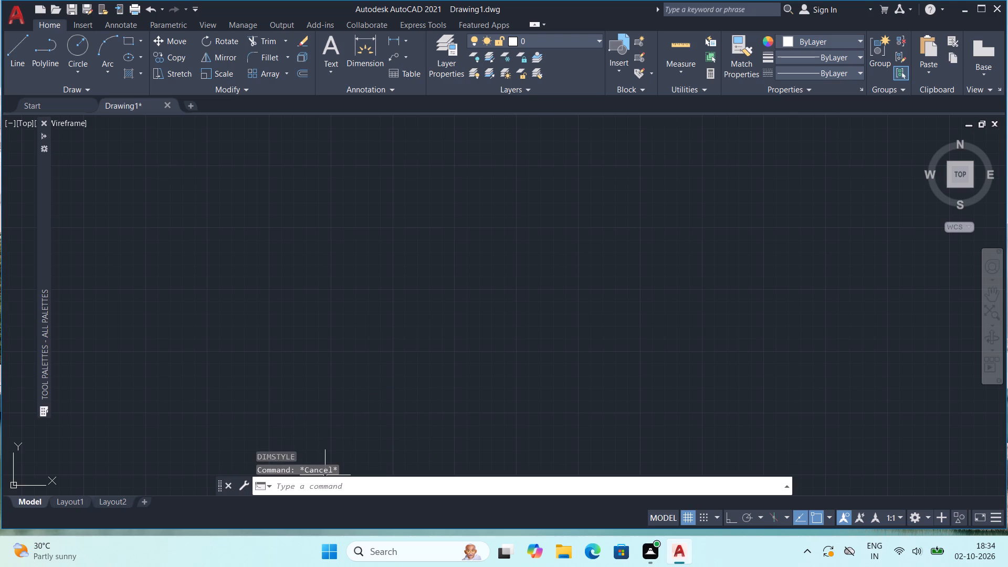
Examine the Annotative dimension style's primary units, alternate units, tolerances and lines settings.
click(305, 481)
key(d)
key(Return)
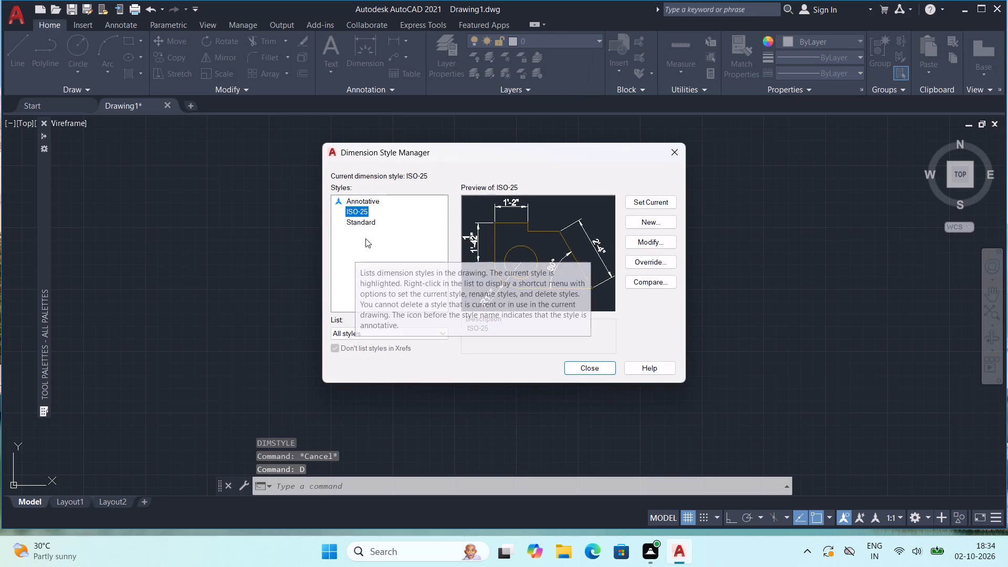
click(366, 201)
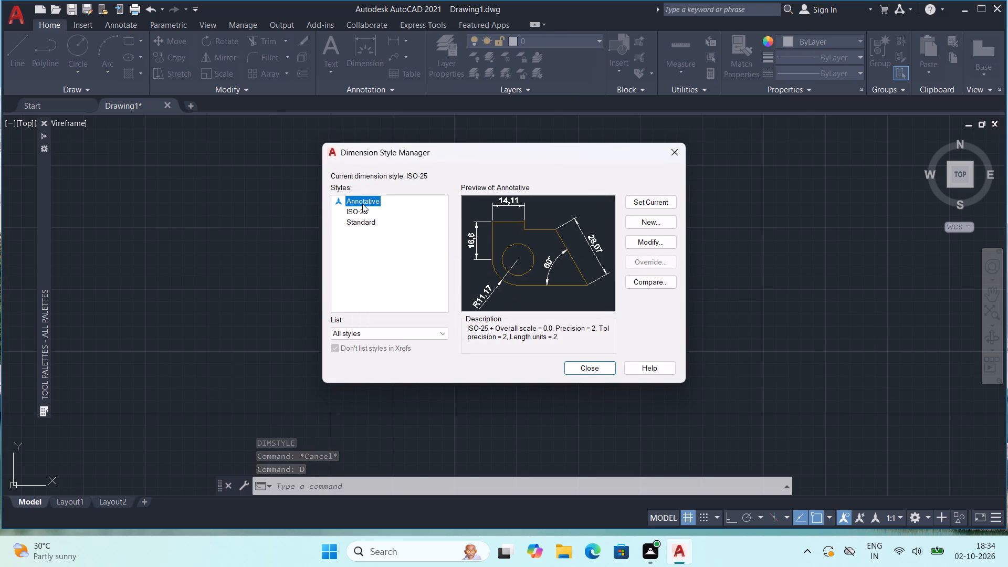
click(632, 237)
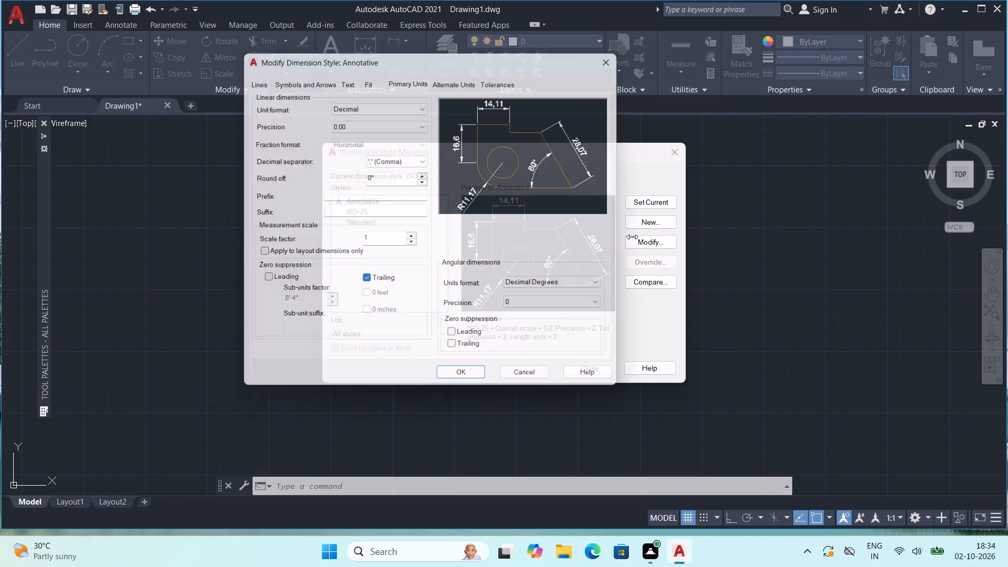
click(454, 78)
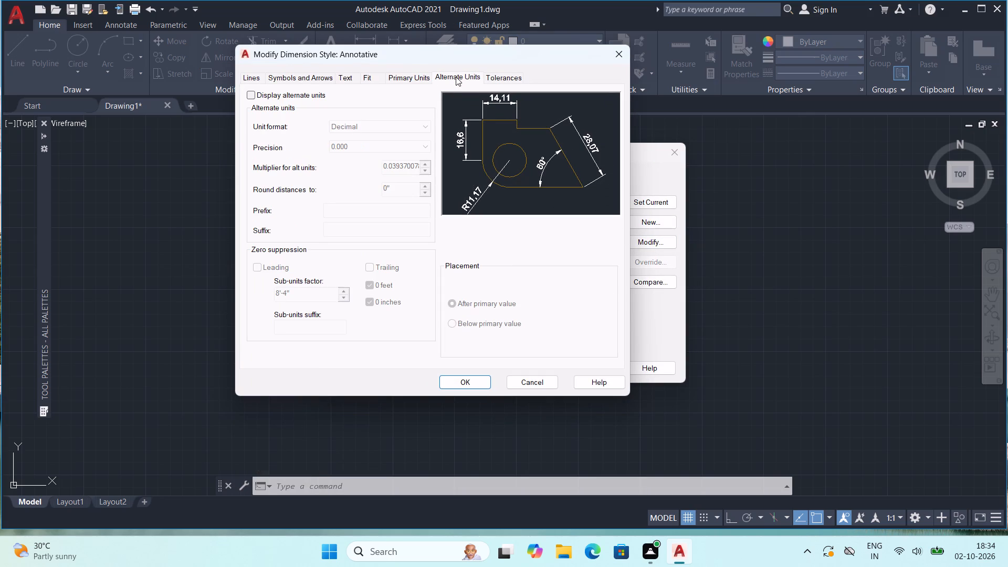
click(505, 75)
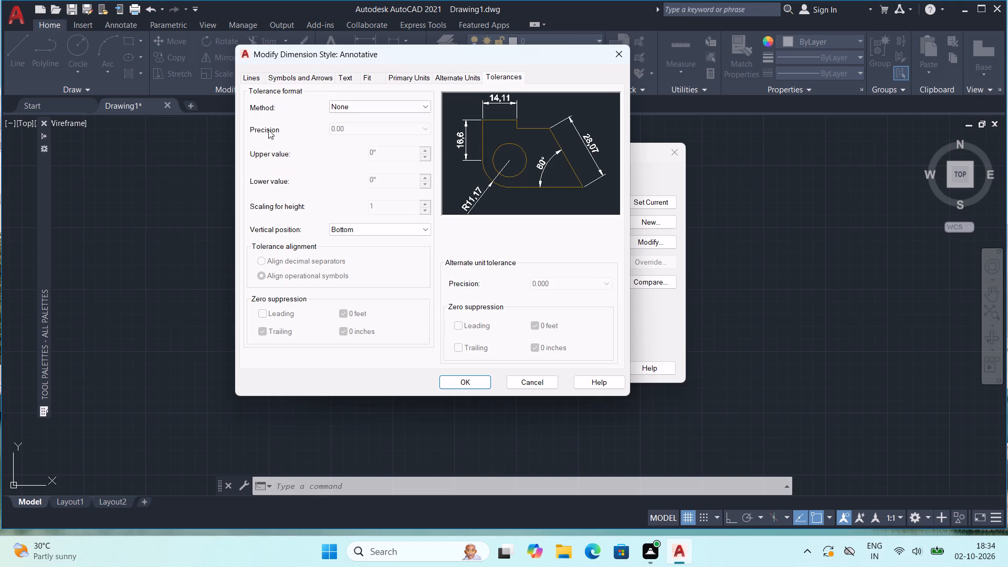
click(264, 75)
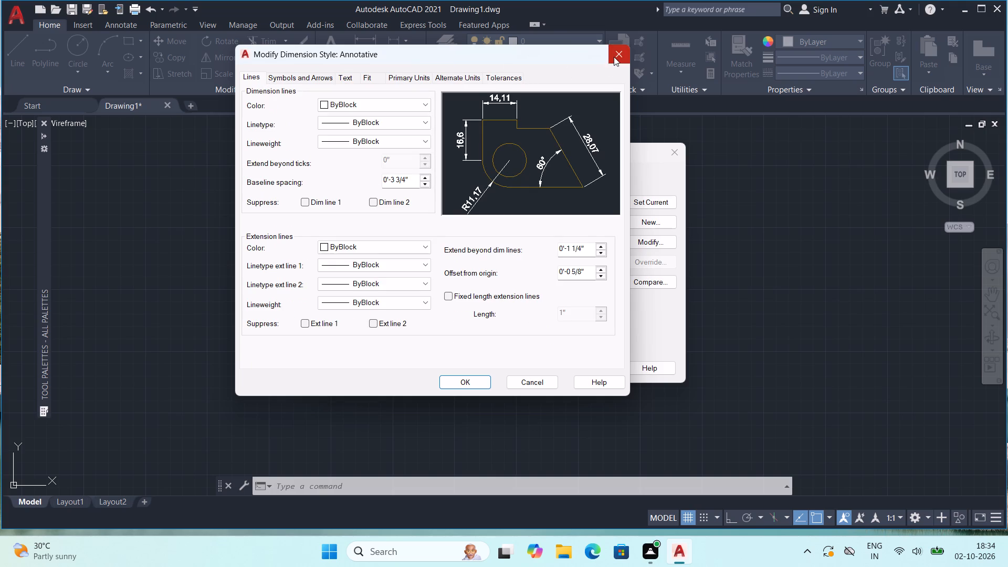
click(614, 57)
Examine the Standard dimension style's primary units, lines and text settings, and close the Dimension Style Manager.
click(366, 220)
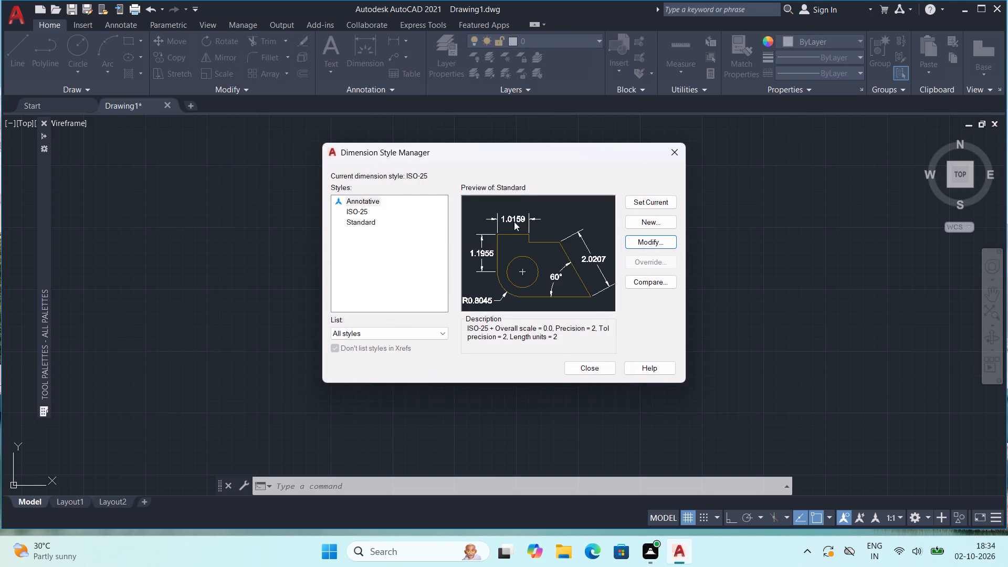
click(647, 242)
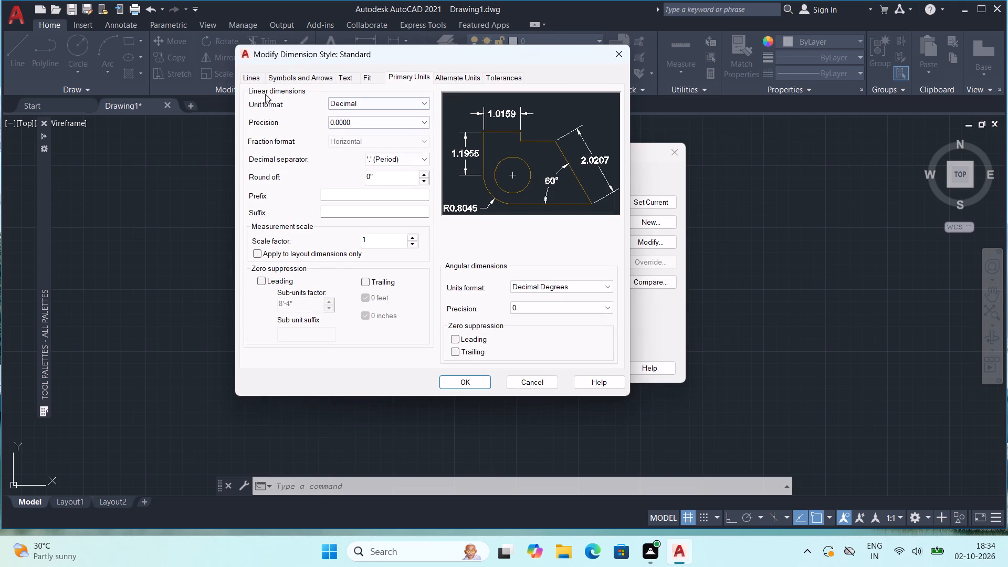
click(267, 73)
click(257, 78)
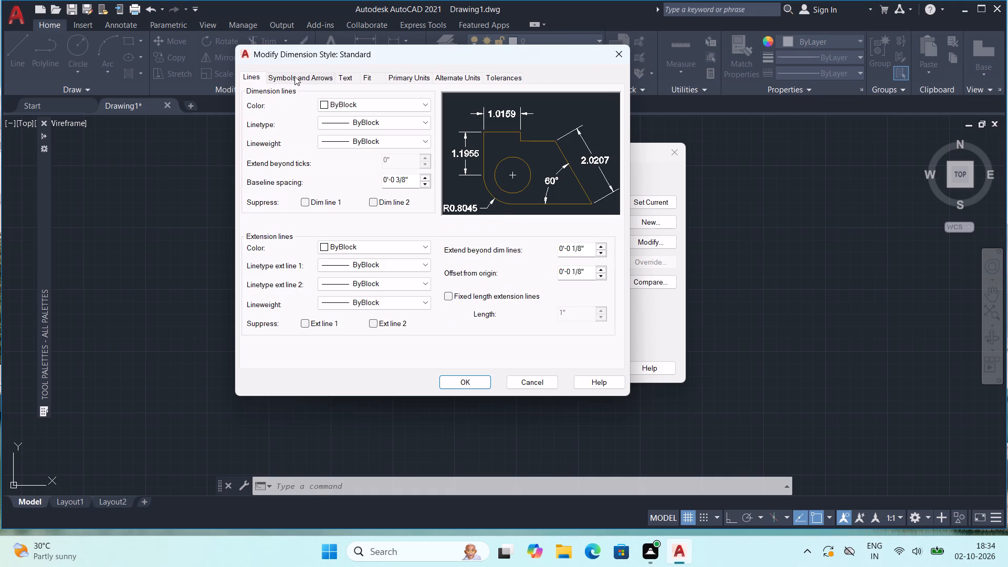
click(345, 81)
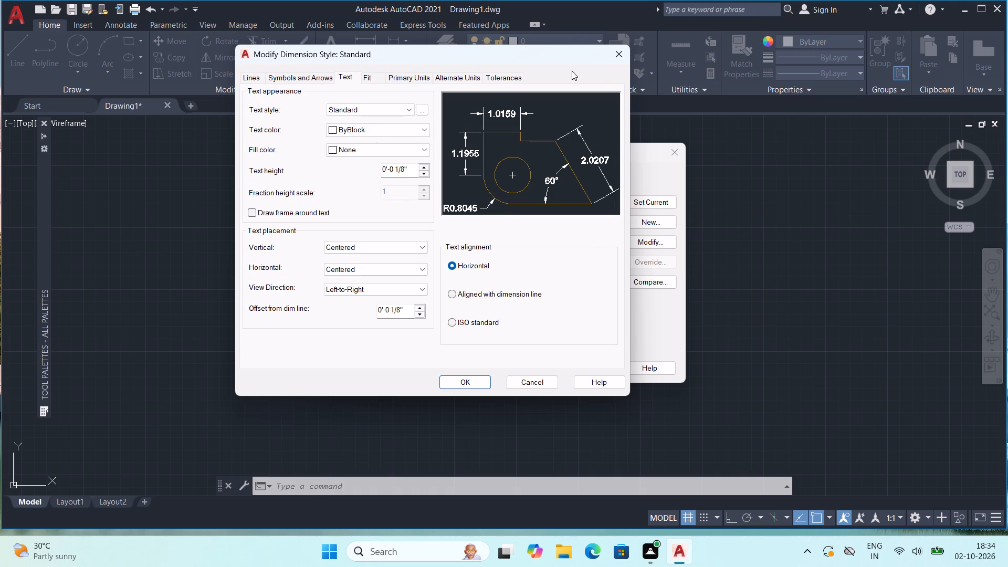
click(607, 64)
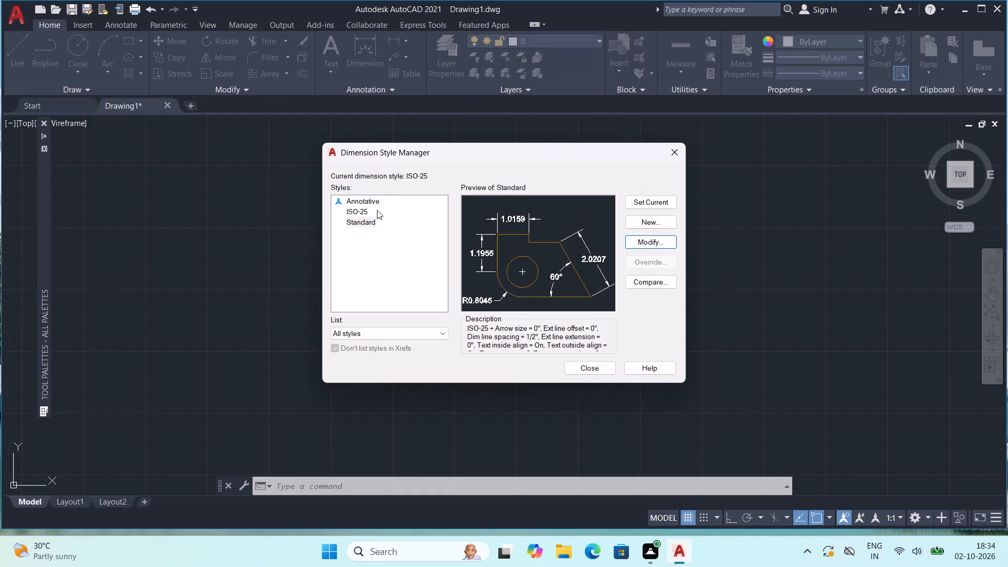
click(361, 212)
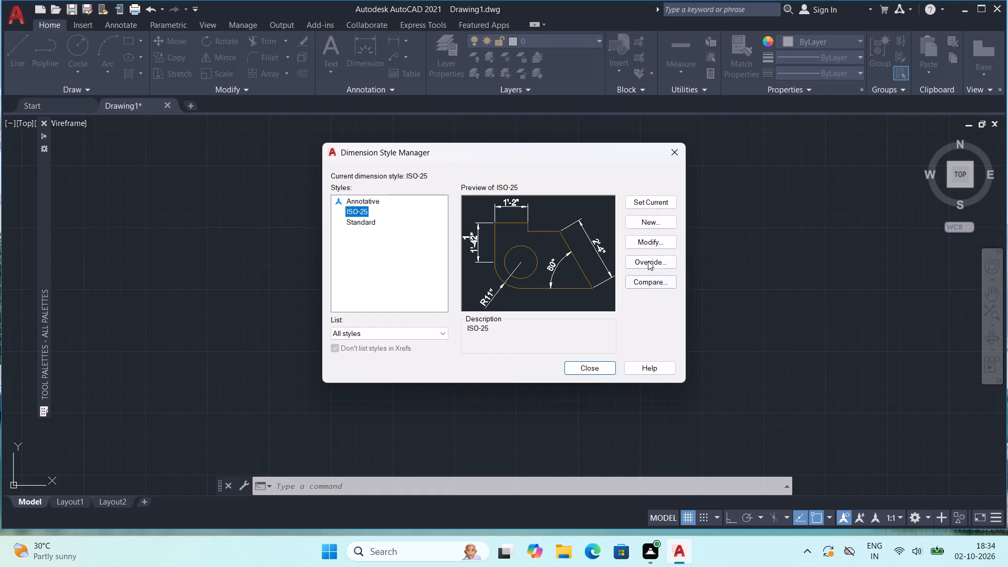
click(678, 159)
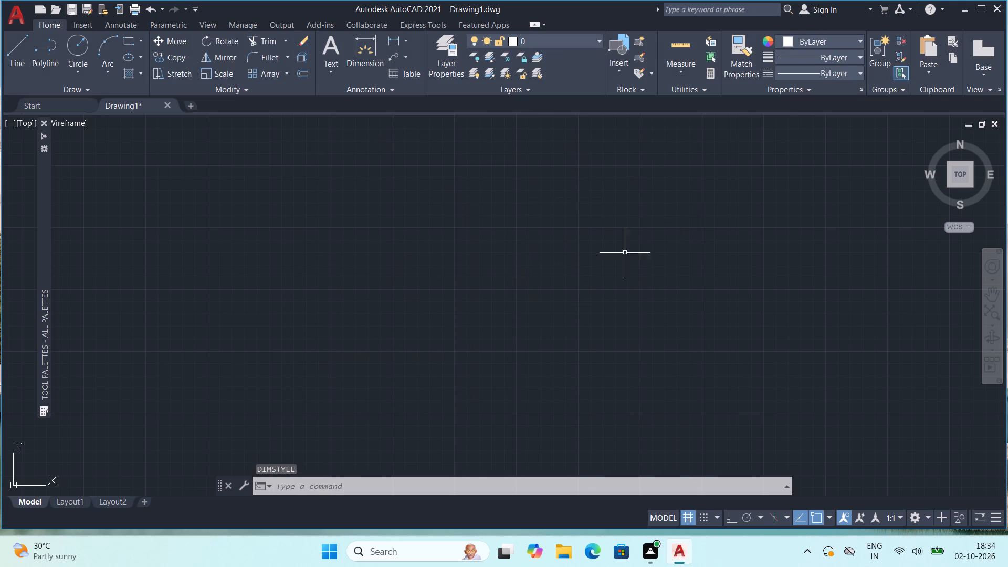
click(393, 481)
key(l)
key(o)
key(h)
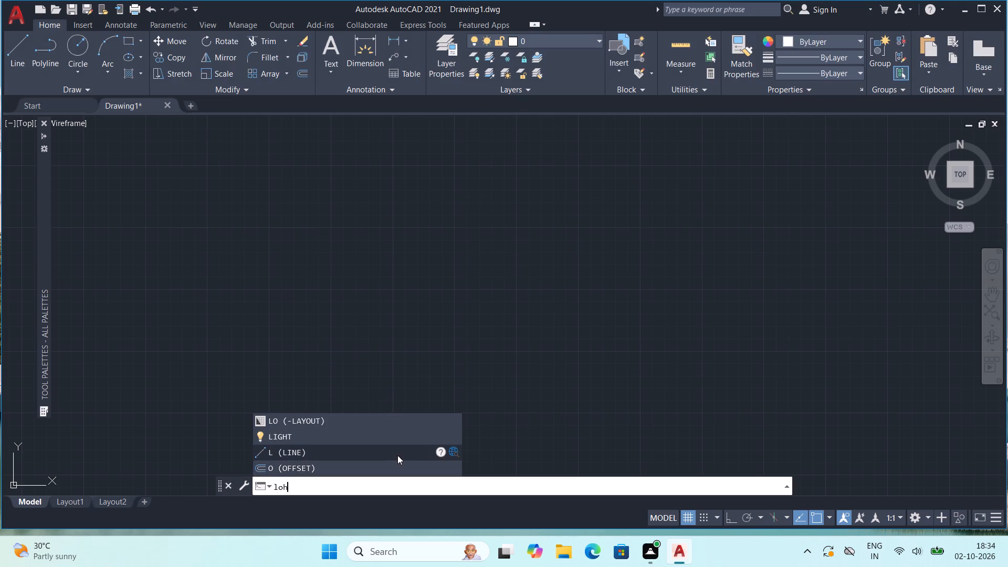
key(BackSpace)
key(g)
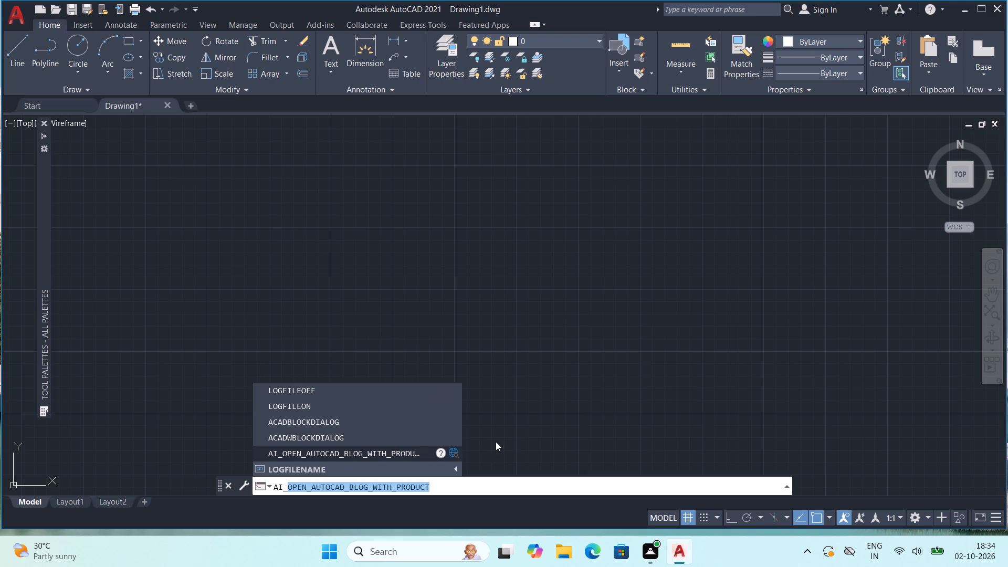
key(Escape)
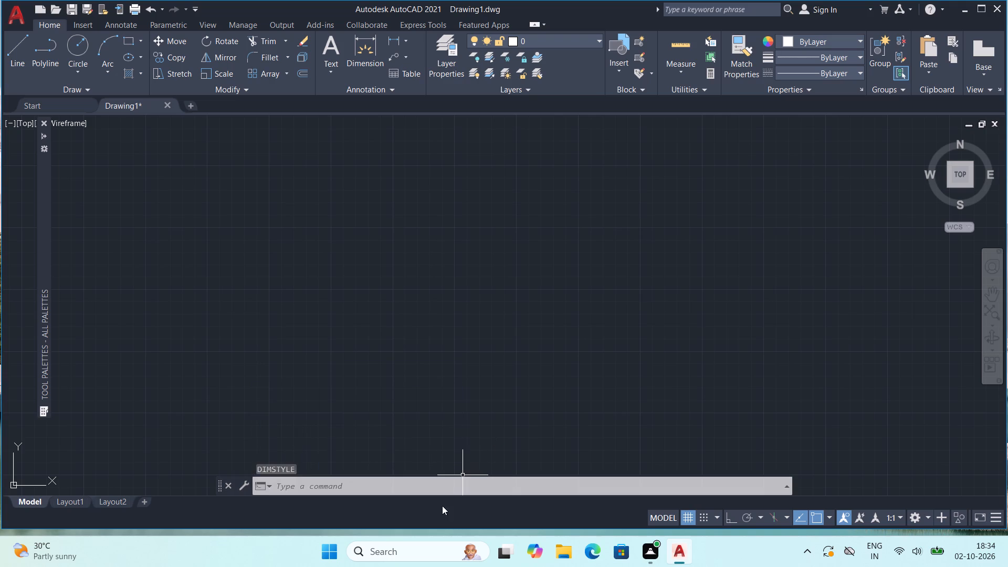
Open the Options dialog, check the Open and Save settings, including the log file option, and close it.
scroll(317, 326, up, 2)
middle_drag(343, 255, 345, 305)
scroll(344, 305, down, 1)
text(op)
key(Return)
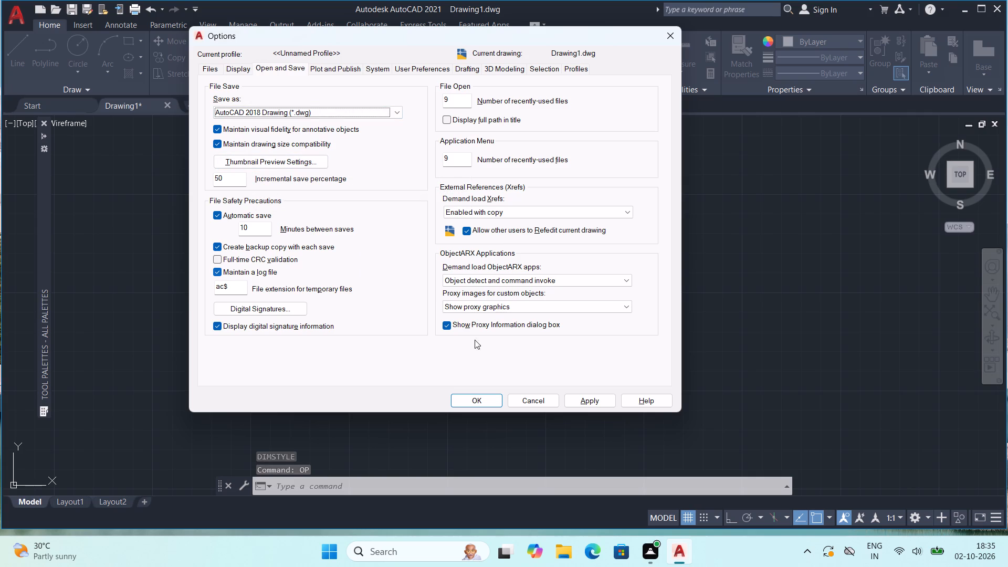
click(472, 398)
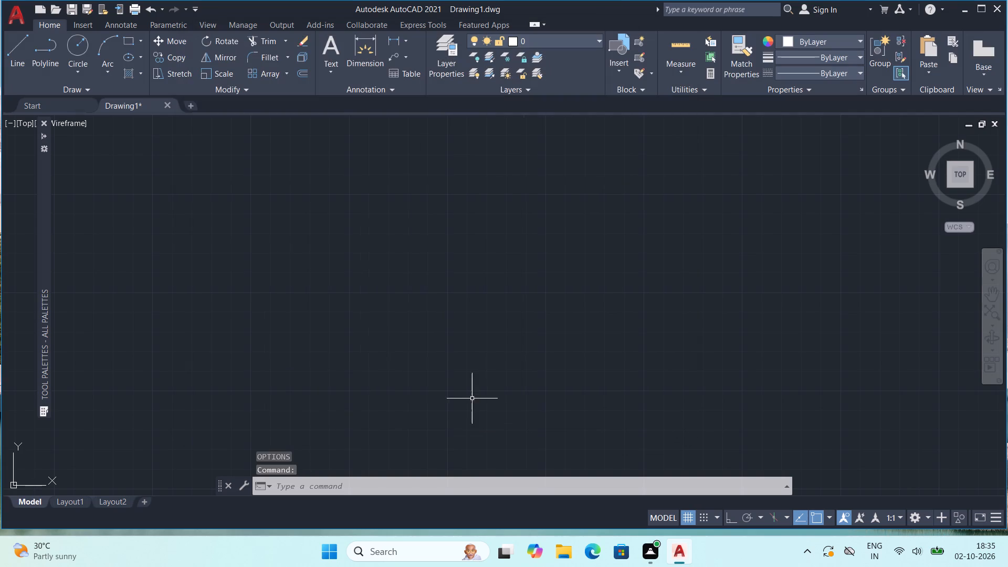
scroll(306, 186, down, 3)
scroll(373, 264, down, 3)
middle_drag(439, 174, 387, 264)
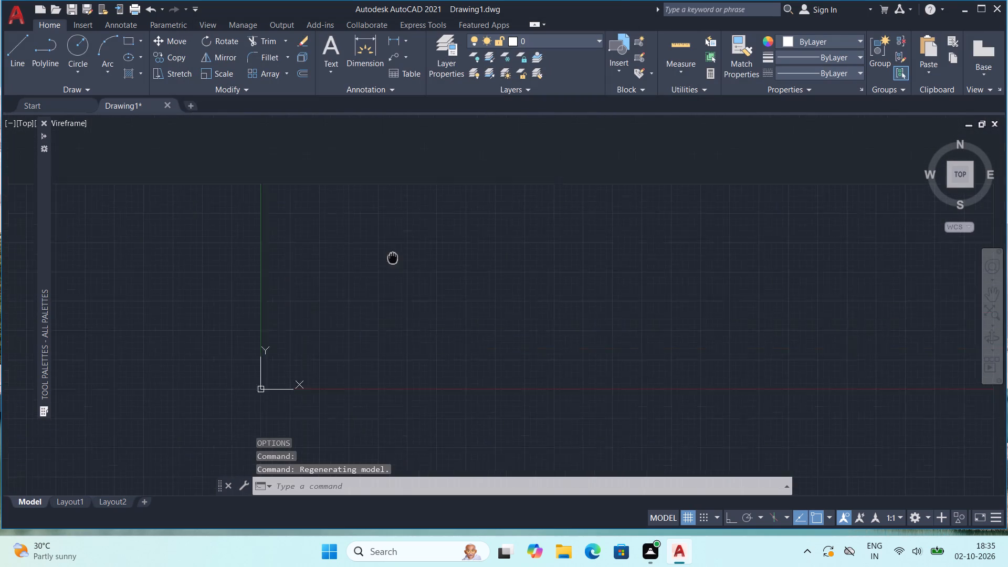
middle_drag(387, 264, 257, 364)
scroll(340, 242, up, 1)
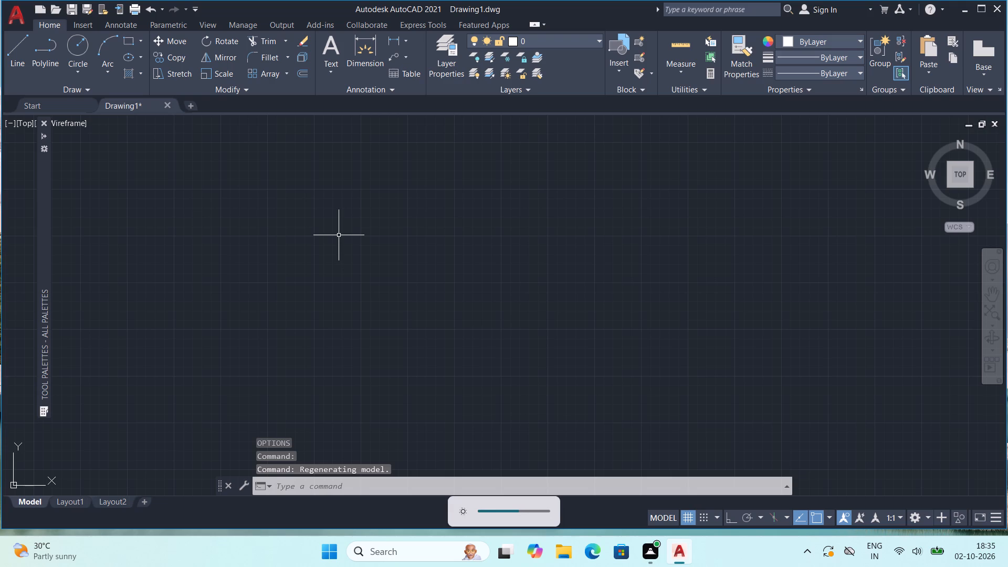
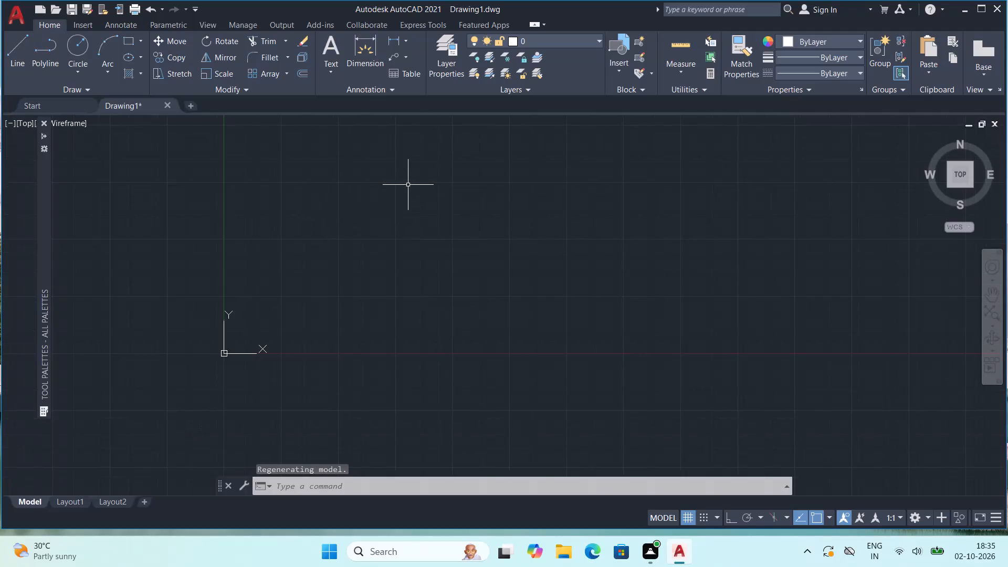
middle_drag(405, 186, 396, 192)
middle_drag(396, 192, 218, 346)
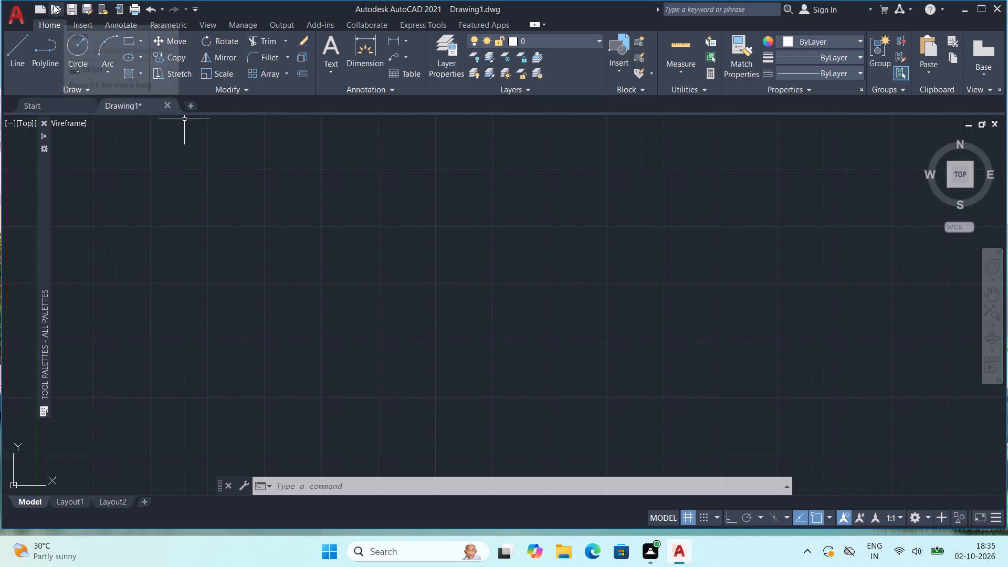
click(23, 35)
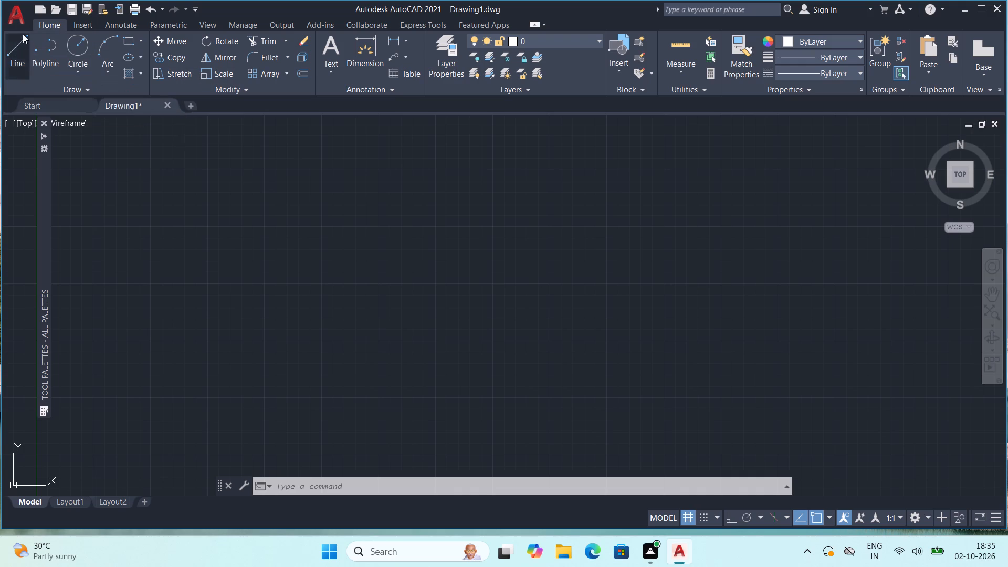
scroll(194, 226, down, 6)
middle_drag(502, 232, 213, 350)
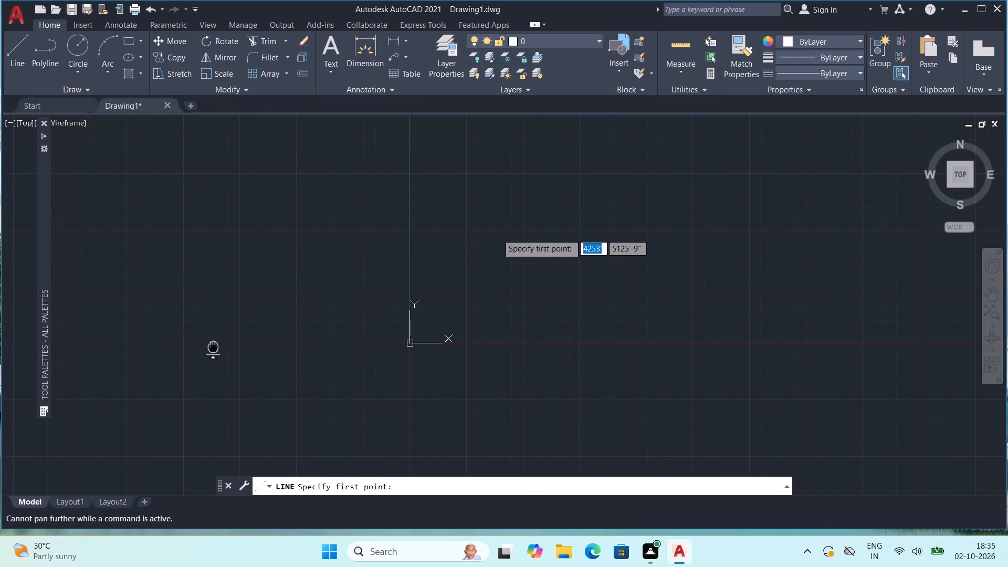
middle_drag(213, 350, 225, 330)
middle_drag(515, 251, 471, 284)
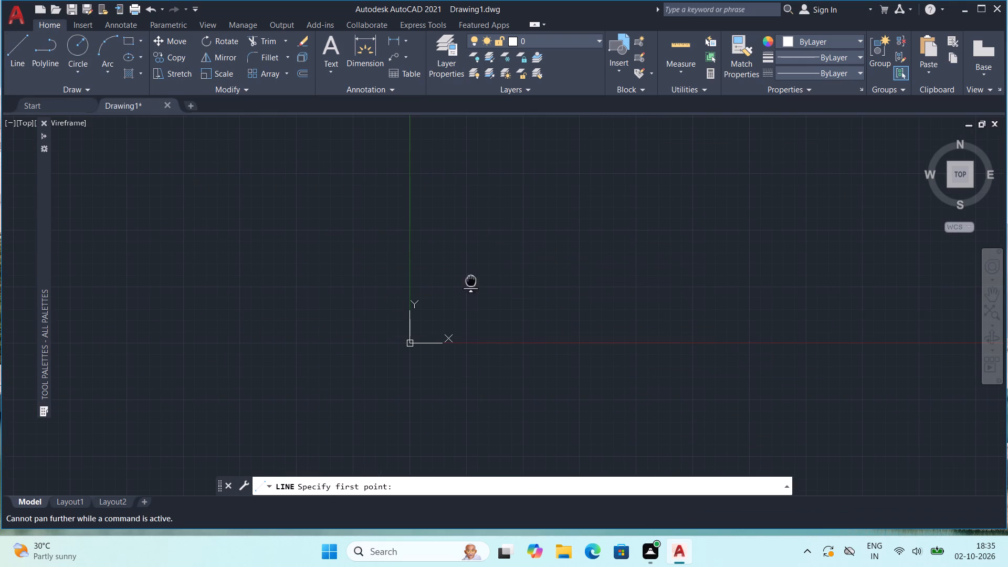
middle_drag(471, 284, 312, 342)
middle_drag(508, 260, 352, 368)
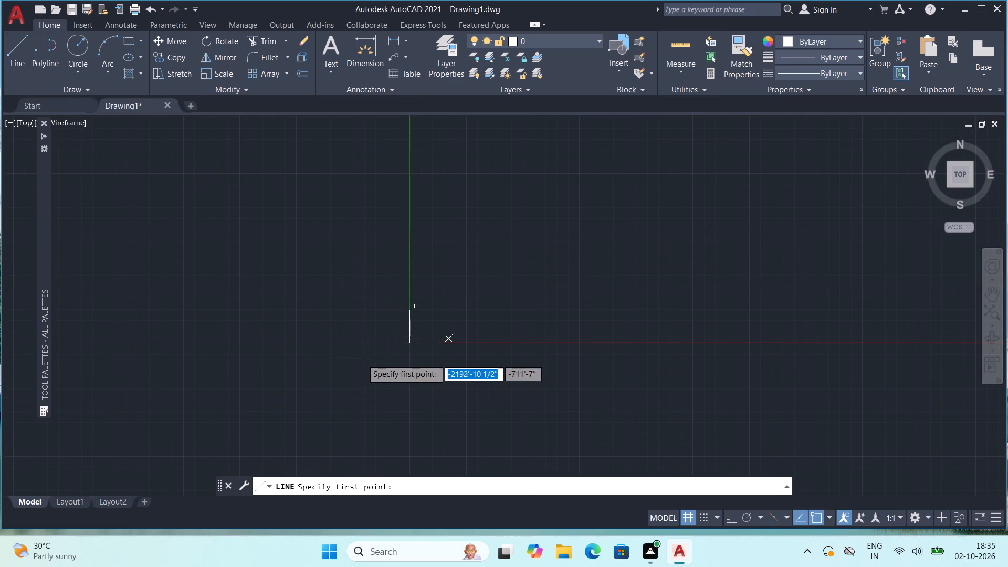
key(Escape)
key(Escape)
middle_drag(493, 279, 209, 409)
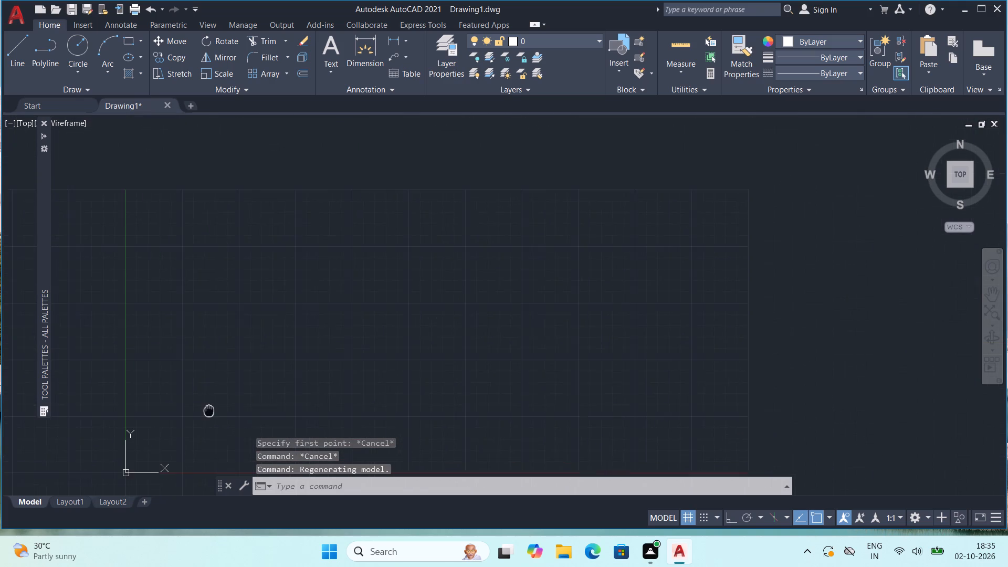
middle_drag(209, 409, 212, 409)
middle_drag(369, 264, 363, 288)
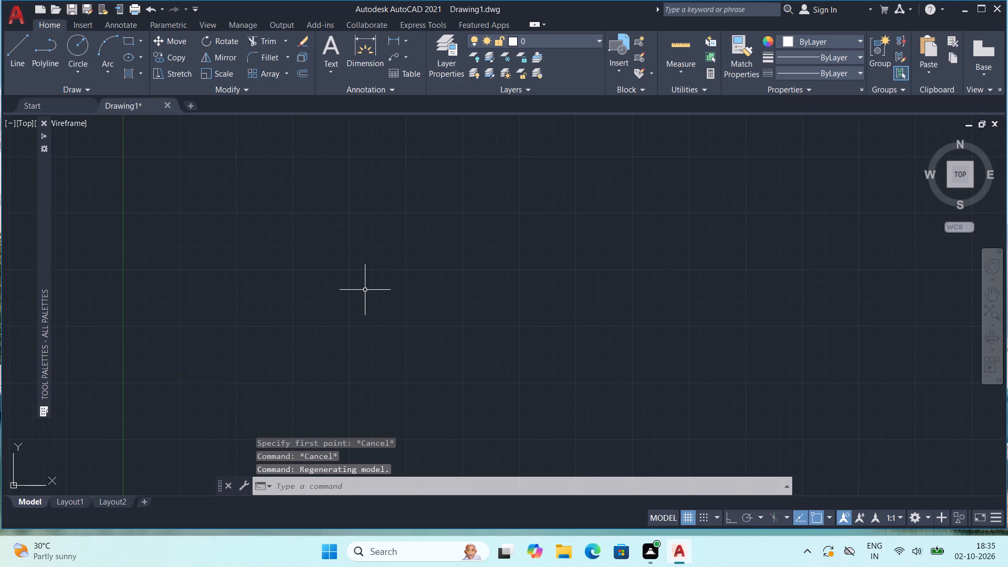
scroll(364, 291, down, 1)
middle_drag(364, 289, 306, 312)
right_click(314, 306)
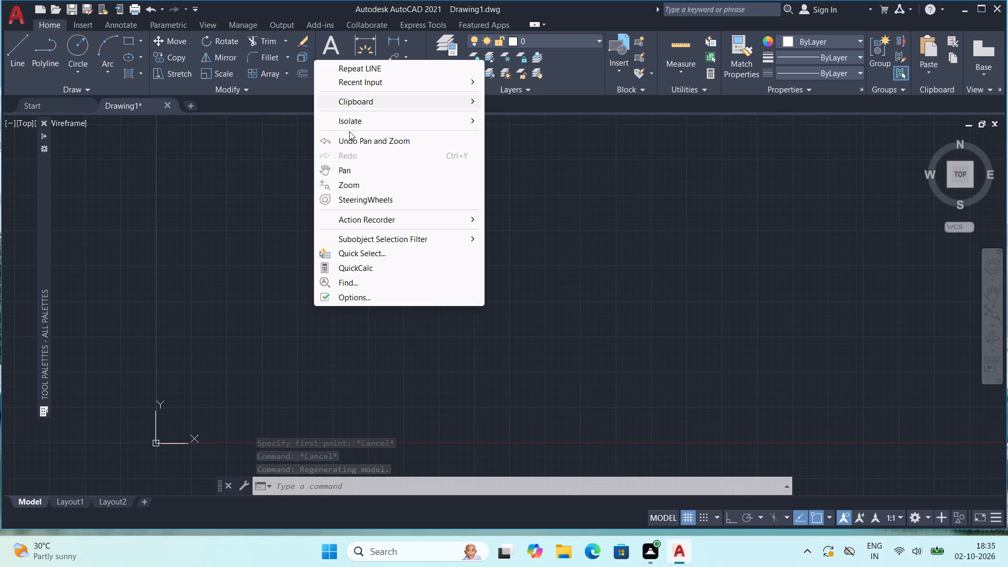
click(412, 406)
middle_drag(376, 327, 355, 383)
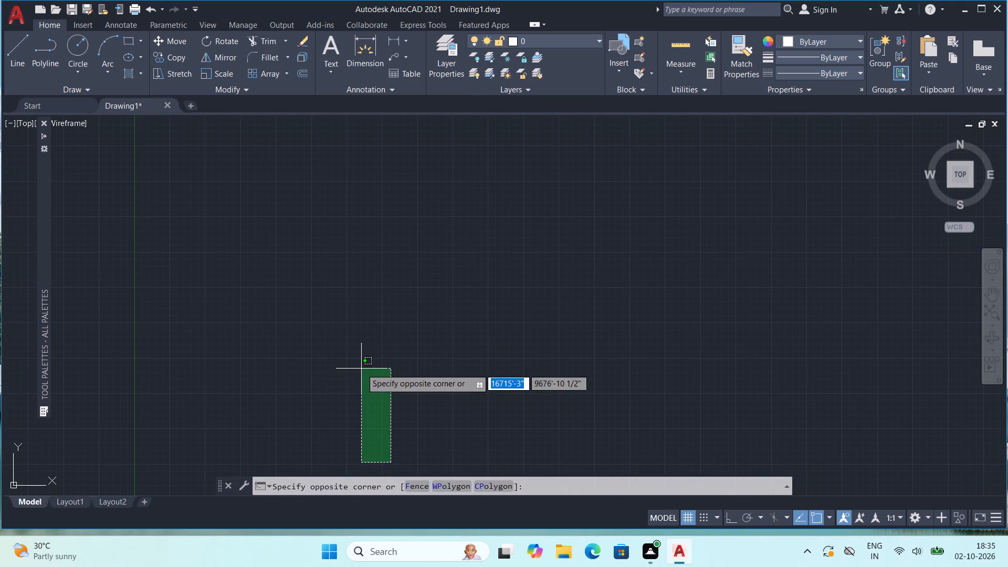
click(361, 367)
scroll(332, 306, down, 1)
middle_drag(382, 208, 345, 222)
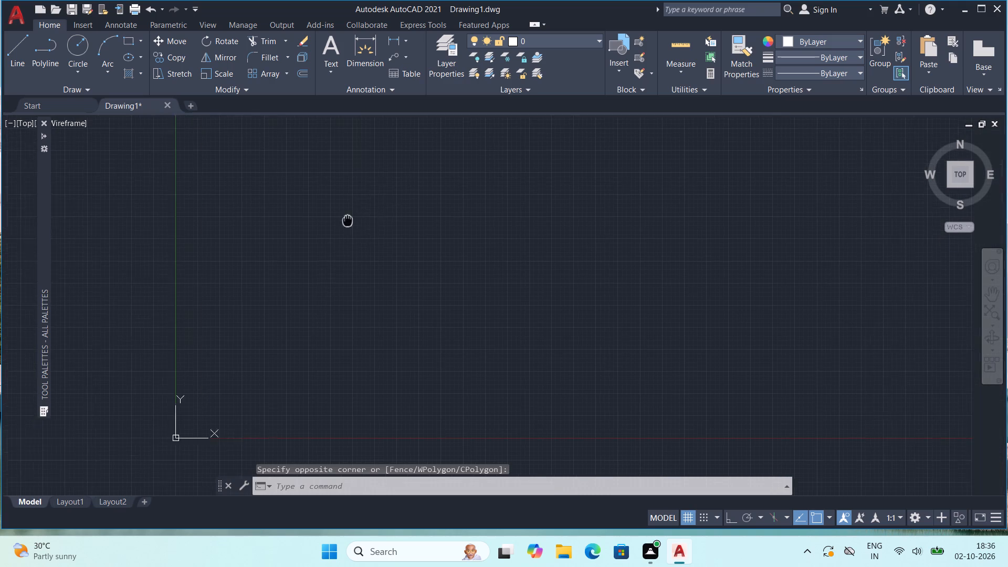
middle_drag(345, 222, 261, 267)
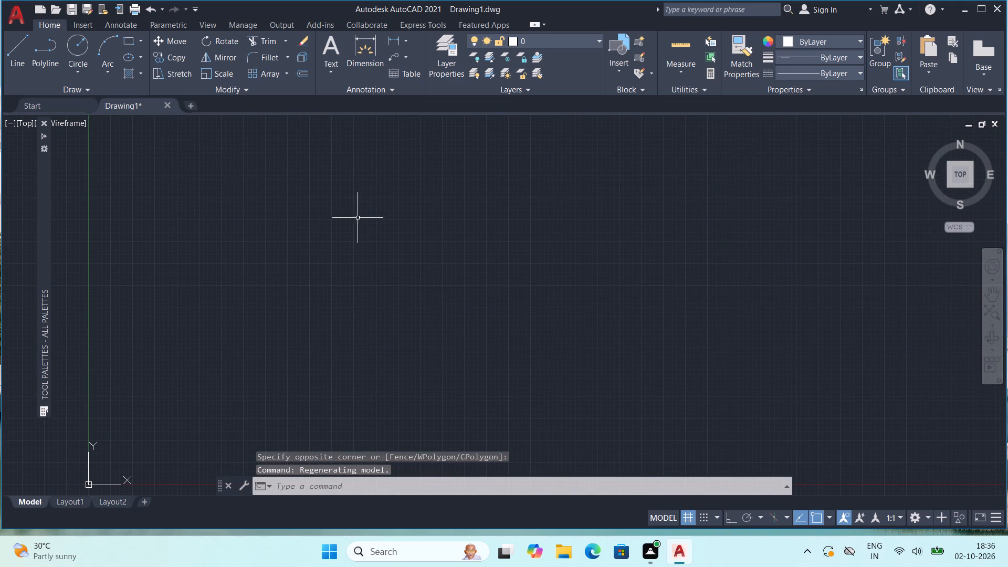
Turn on Ortho mode and draw a 120' horizontal line above and to the right of the origin.
key(l)
key(Return)
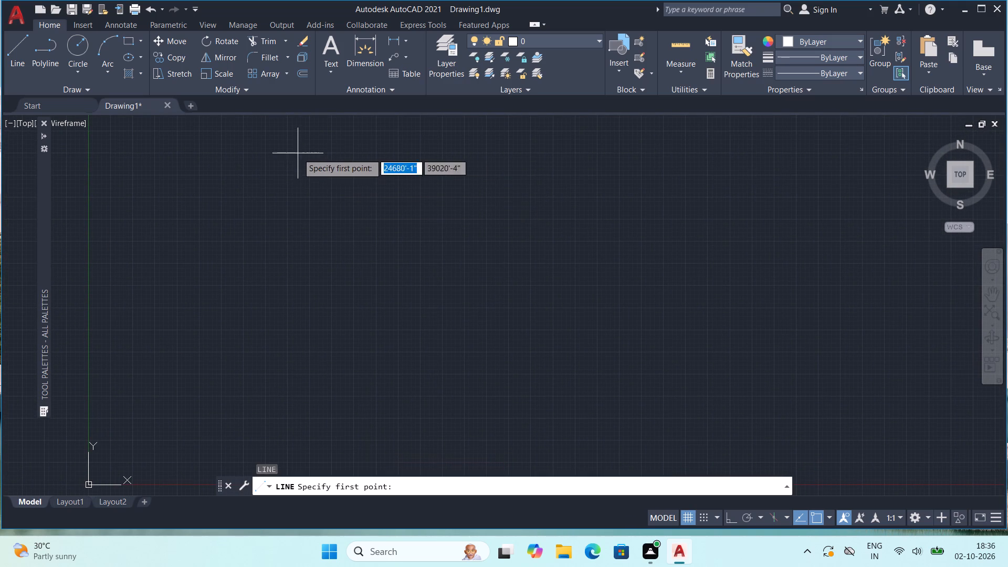
click(726, 518)
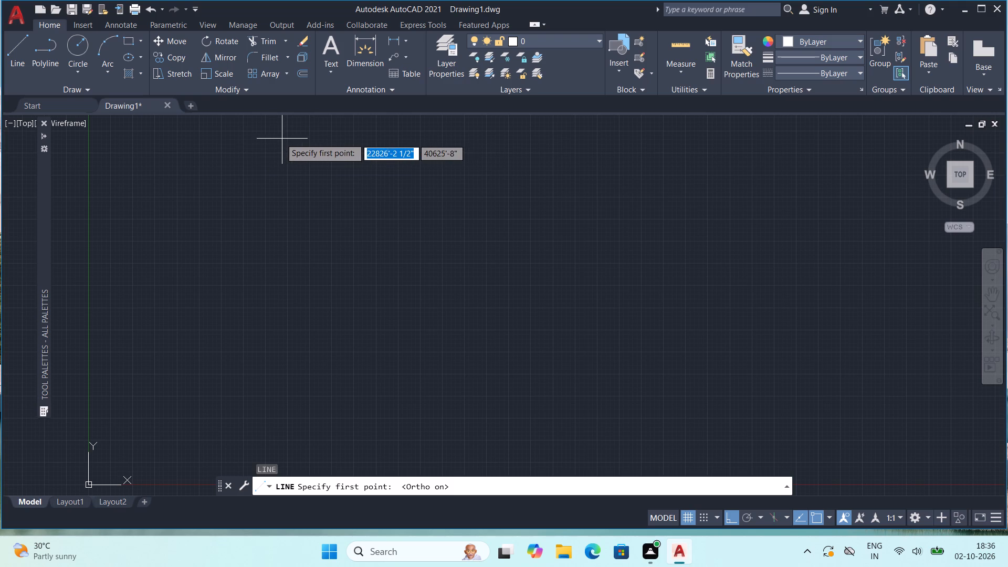
click(253, 143)
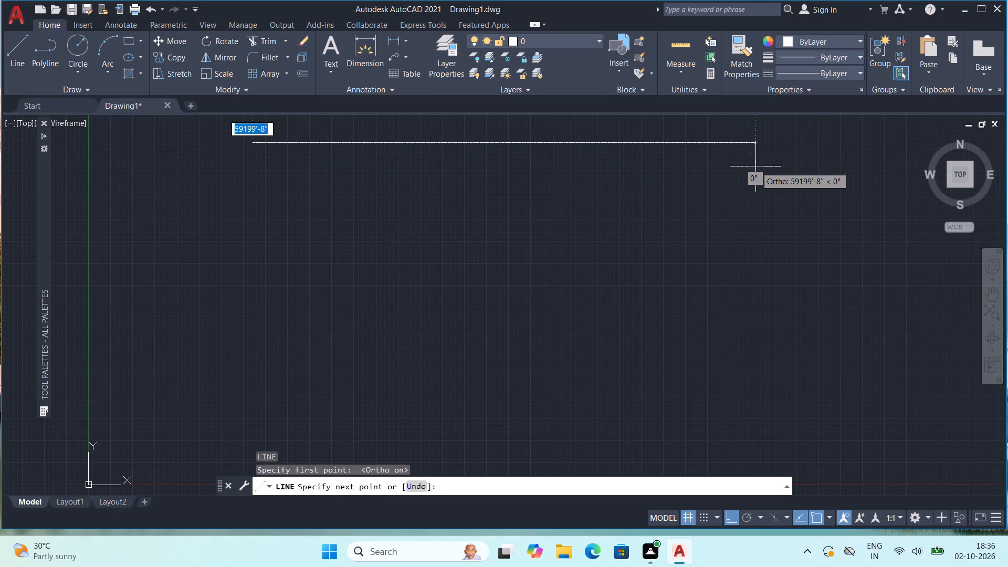
scroll(754, 187, down, 1)
middle_drag(747, 194, 632, 306)
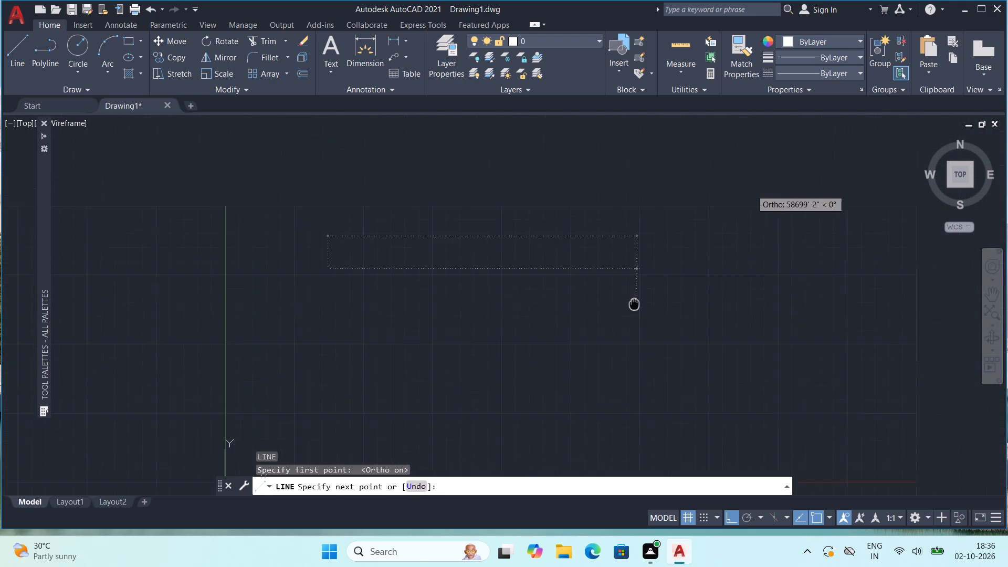
middle_drag(632, 306, 627, 312)
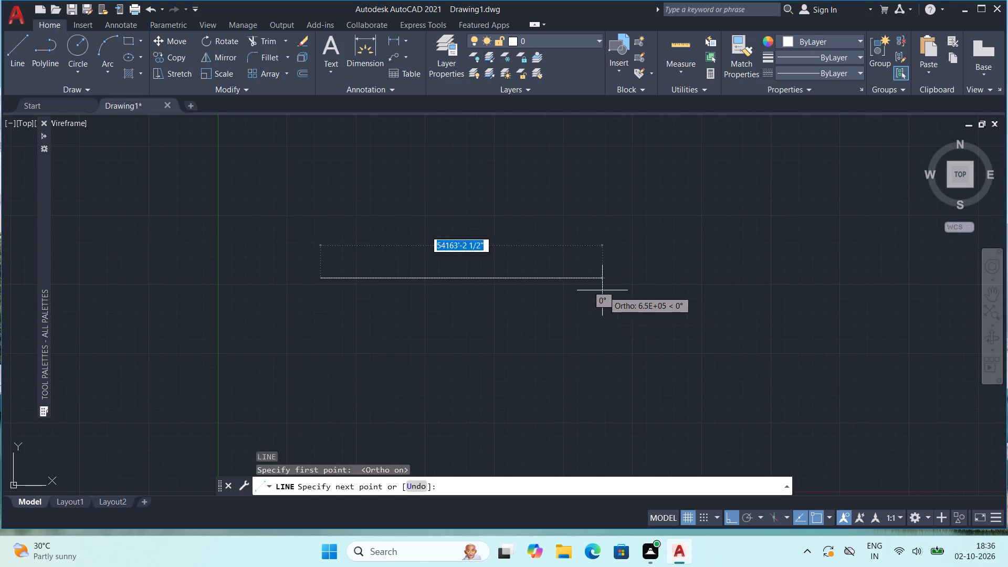
scroll(363, 286, up, 3)
middle_drag(315, 283, 328, 290)
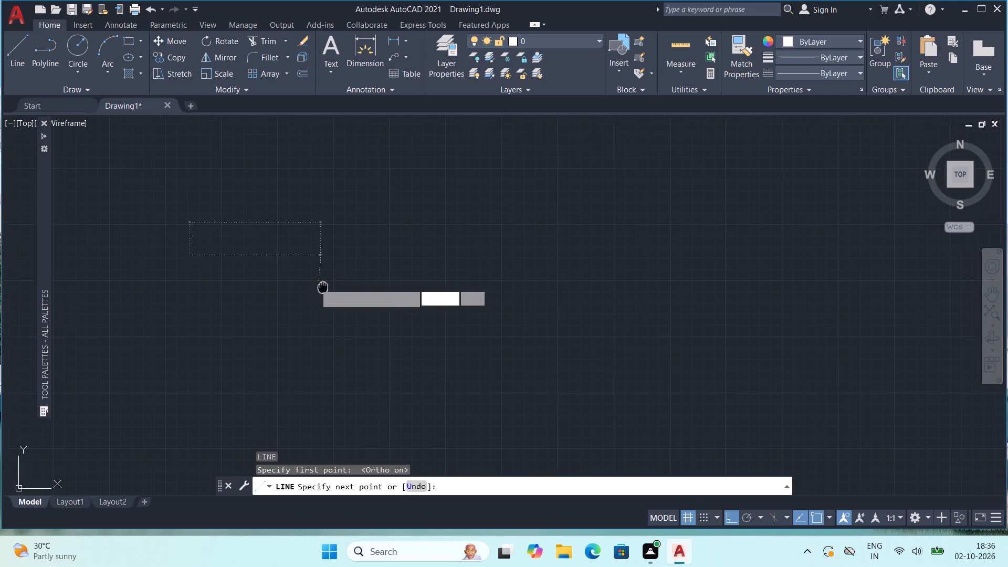
middle_drag(328, 290, 430, 305)
scroll(431, 298, up, 4)
scroll(377, 276, up, 3)
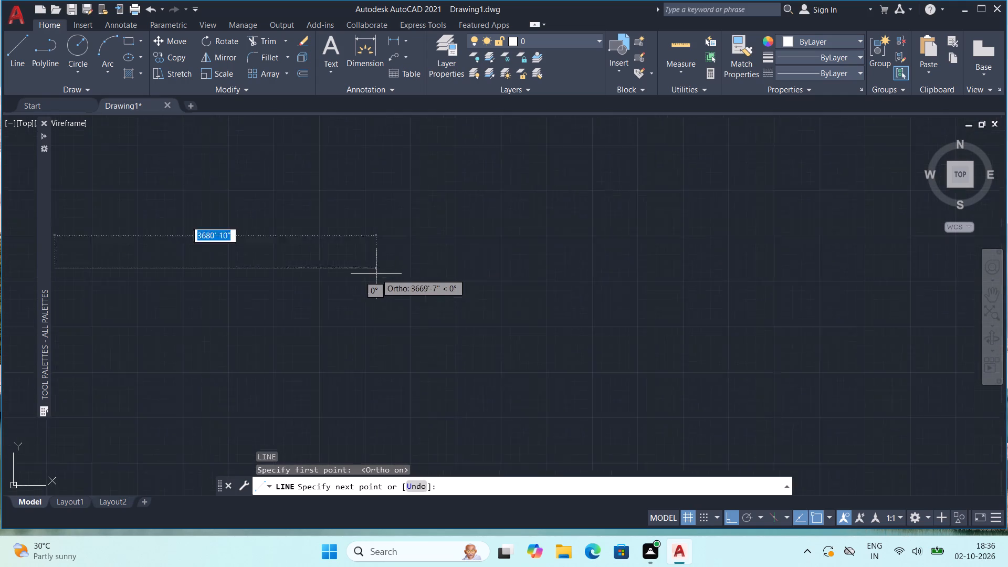
scroll(376, 274, up, 1)
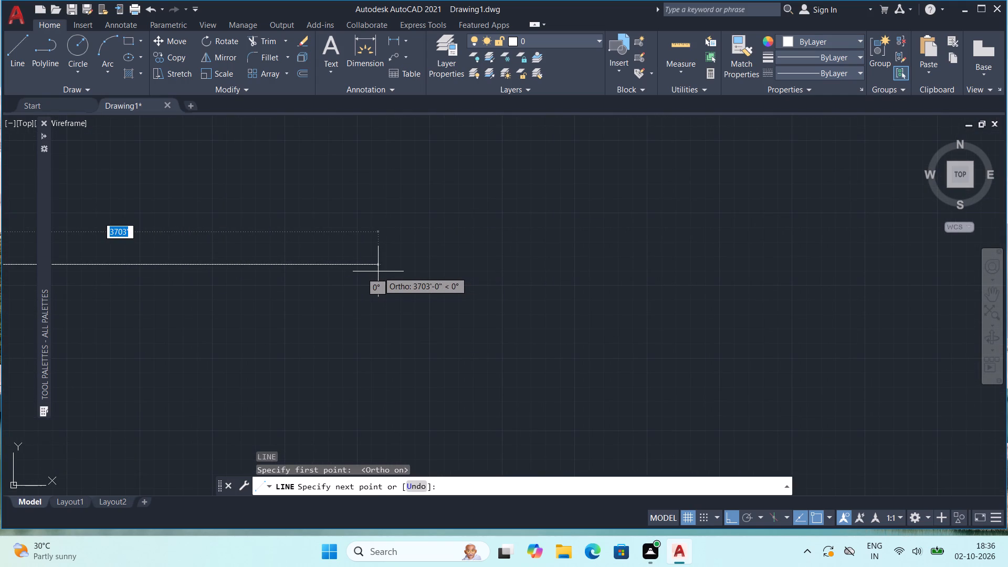
scroll(659, 263, down, 1)
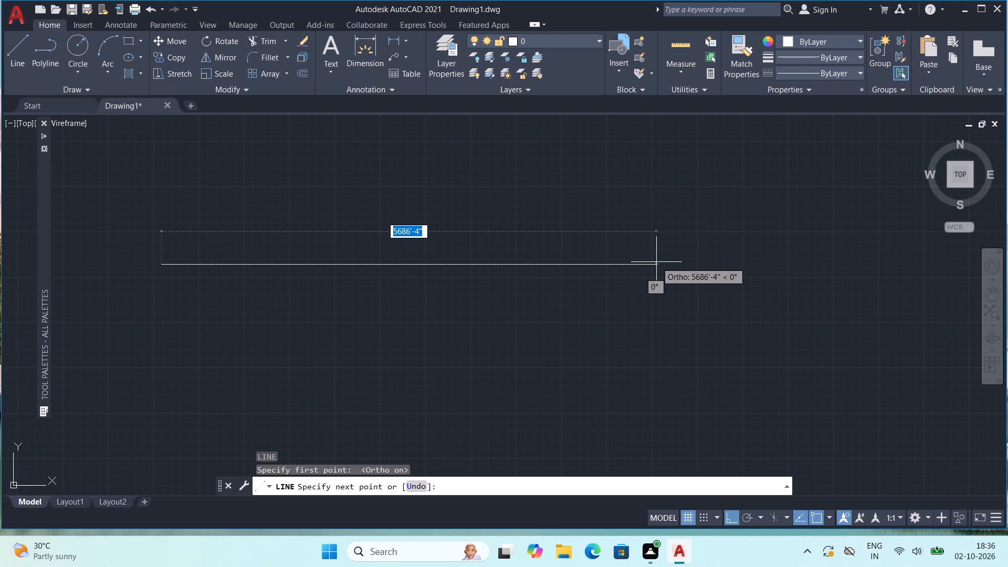
key(1)
text(2')
key(BackSpace)
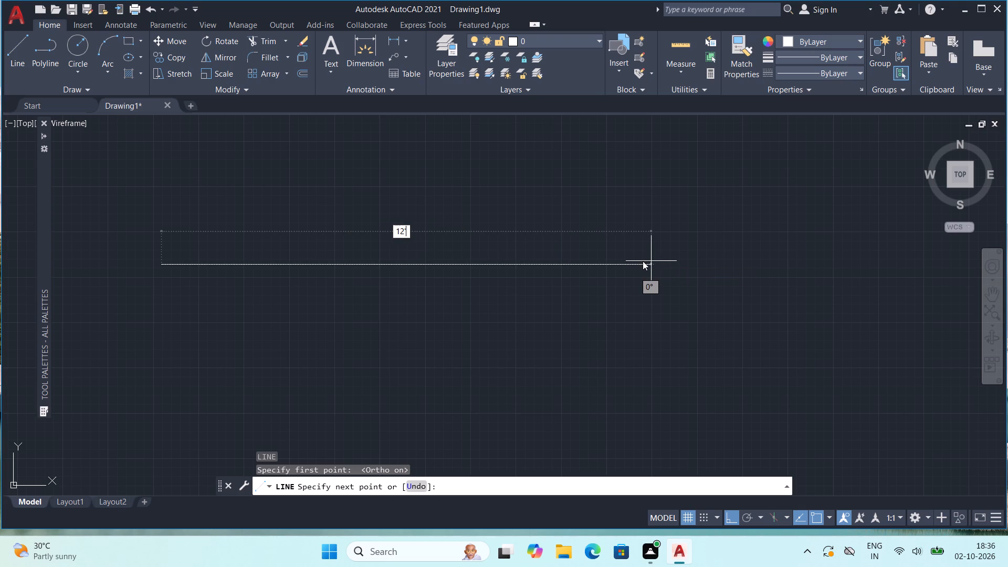
text(0')
key(Return)
scroll(634, 286, down, 5)
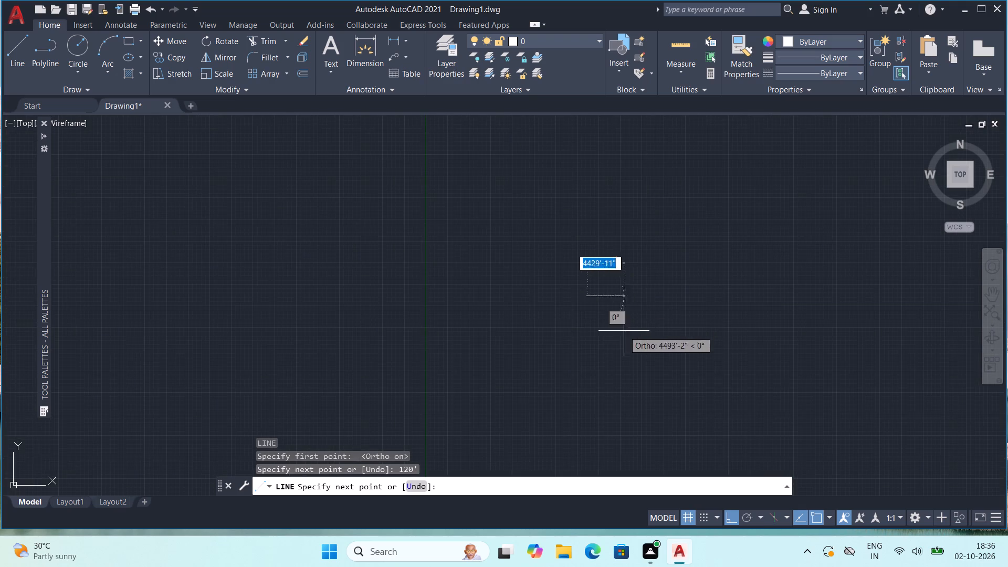
scroll(629, 329, up, 4)
key(Escape)
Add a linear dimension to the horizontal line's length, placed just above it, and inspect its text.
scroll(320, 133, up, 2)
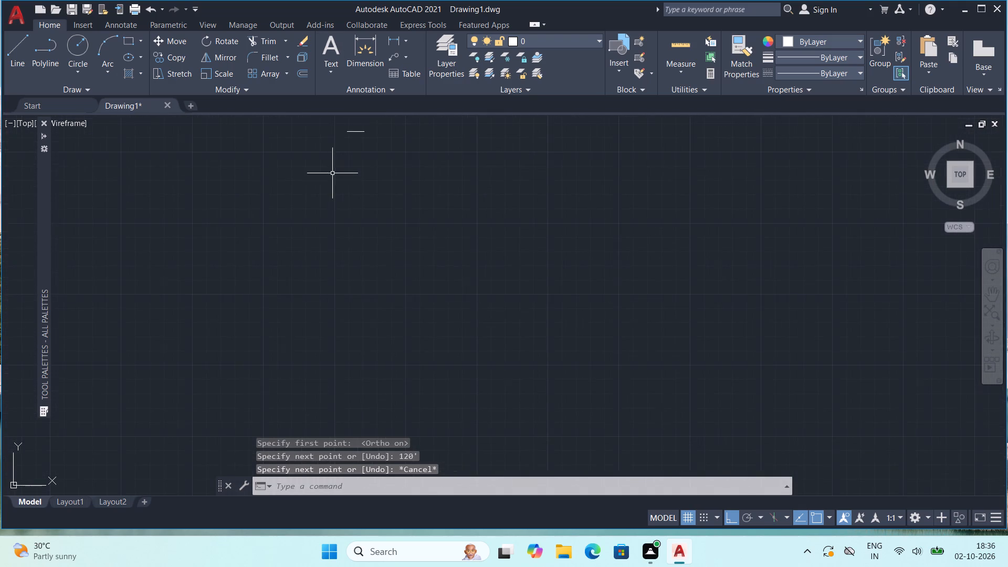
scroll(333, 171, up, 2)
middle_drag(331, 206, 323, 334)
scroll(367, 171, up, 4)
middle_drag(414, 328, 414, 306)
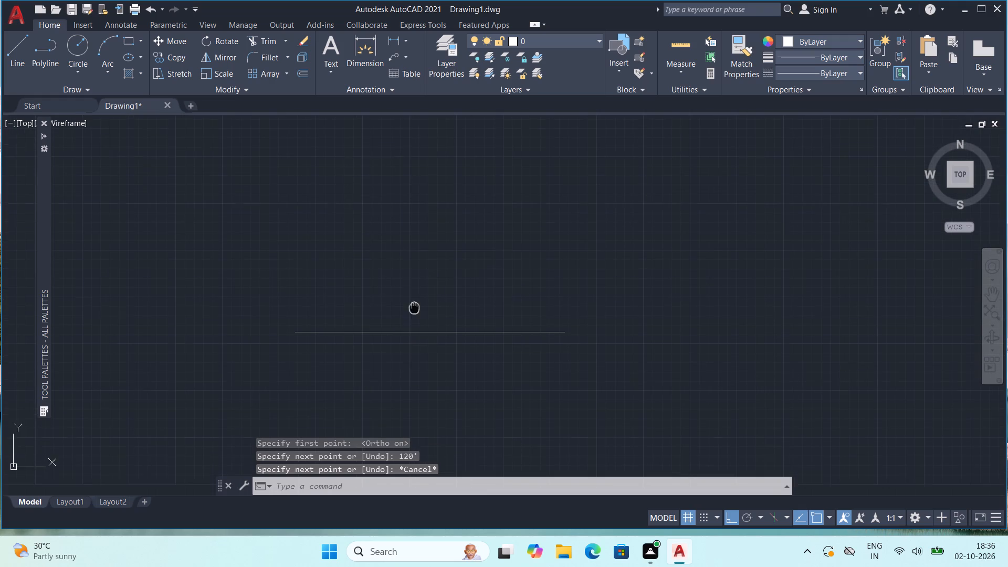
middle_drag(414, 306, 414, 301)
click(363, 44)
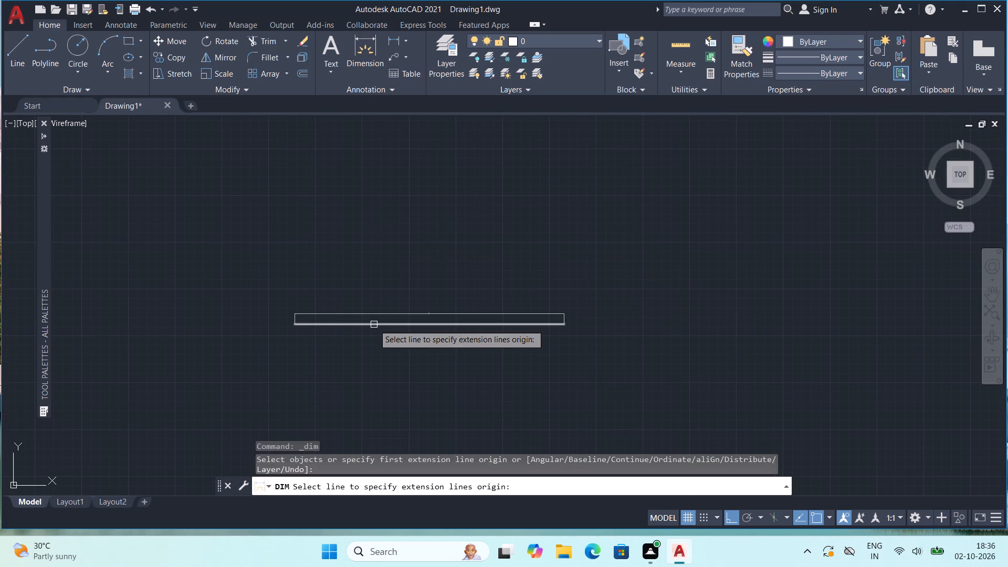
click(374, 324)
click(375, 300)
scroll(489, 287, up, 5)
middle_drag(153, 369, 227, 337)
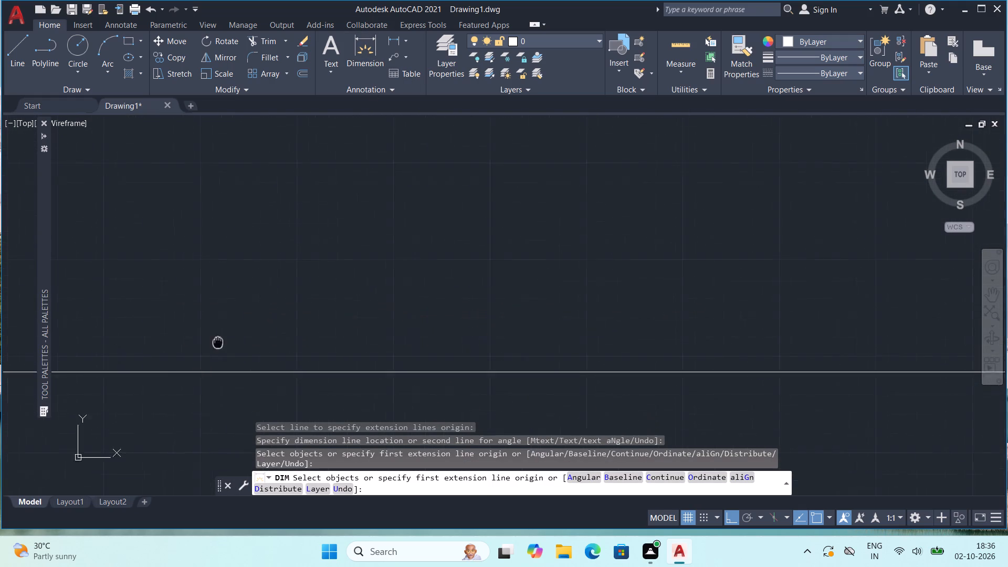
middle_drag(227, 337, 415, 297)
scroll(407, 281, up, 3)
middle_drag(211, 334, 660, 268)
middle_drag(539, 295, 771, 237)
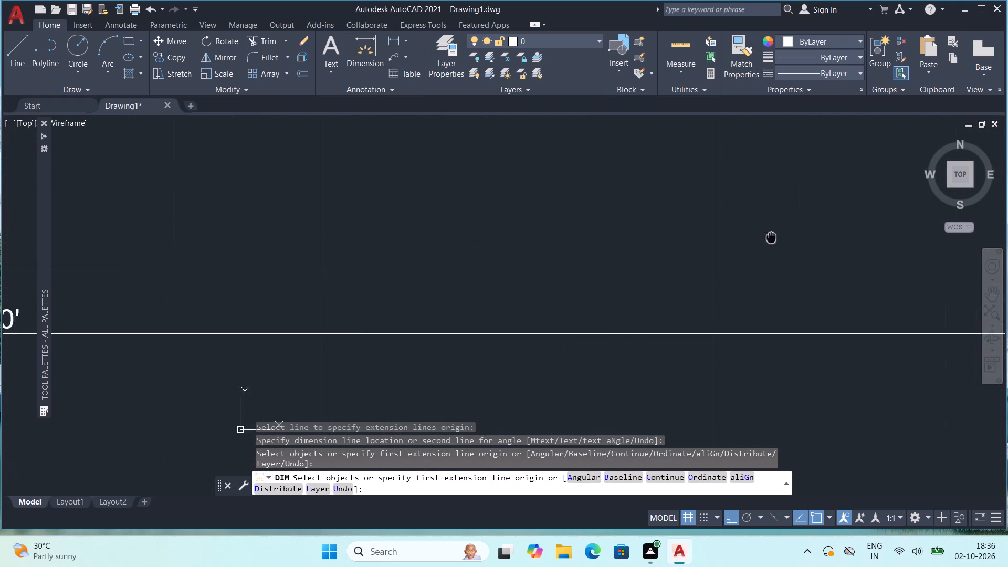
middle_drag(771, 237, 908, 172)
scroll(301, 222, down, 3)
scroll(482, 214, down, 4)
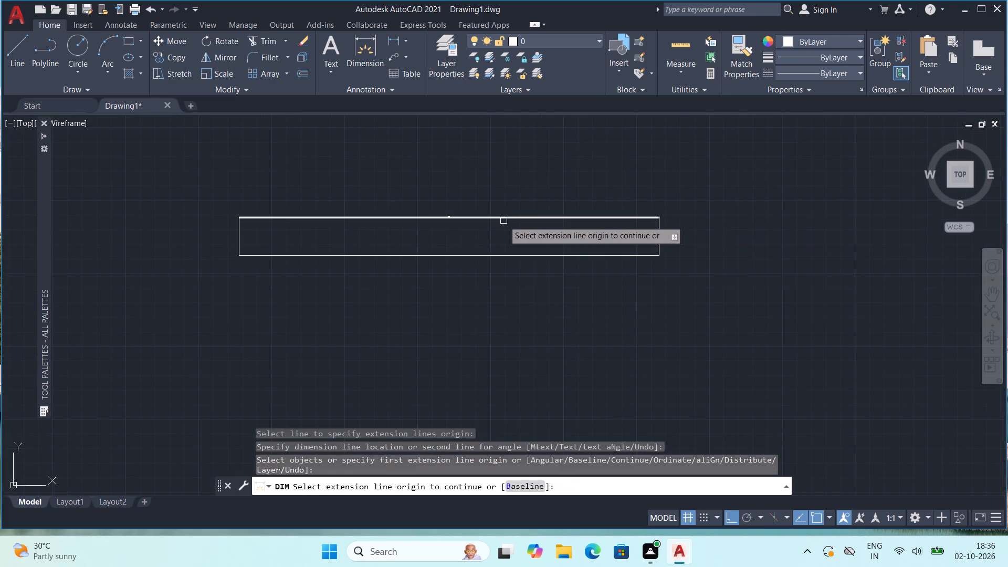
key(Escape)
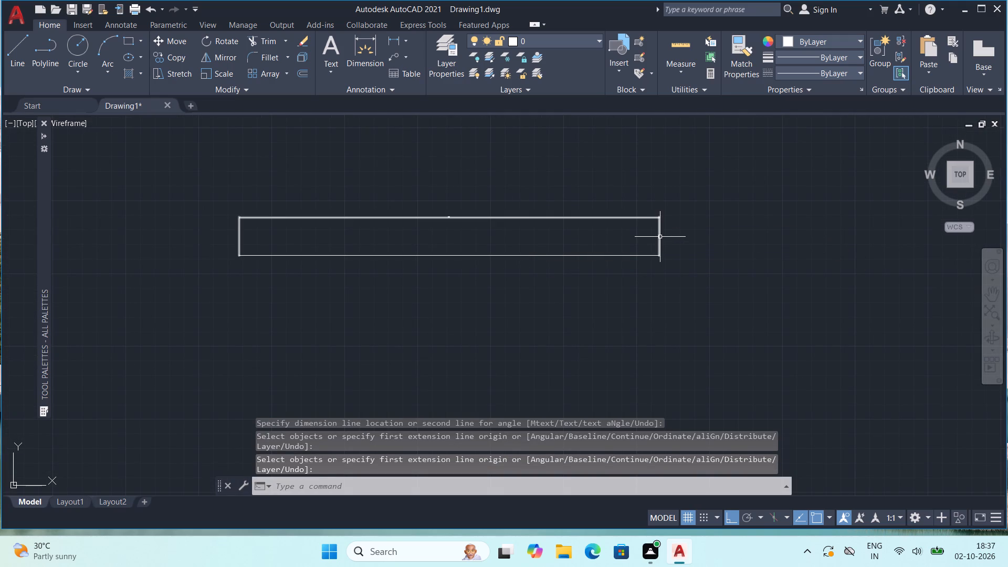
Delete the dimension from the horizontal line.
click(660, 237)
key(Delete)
Draw an 80' vertical line straight down from the left endpoint of the 120' line.
middle_drag(329, 291, 330, 230)
key(l)
key(Return)
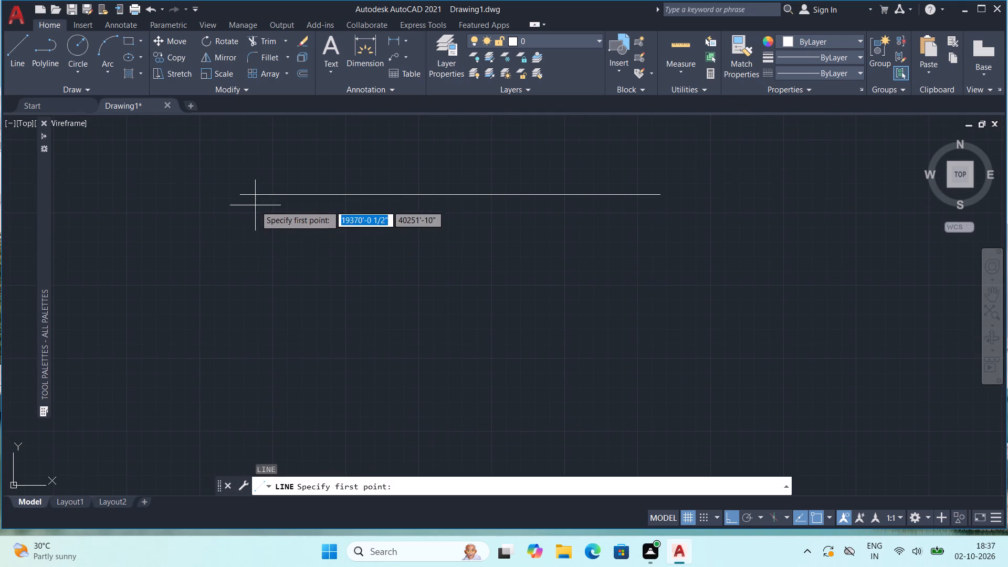
click(237, 192)
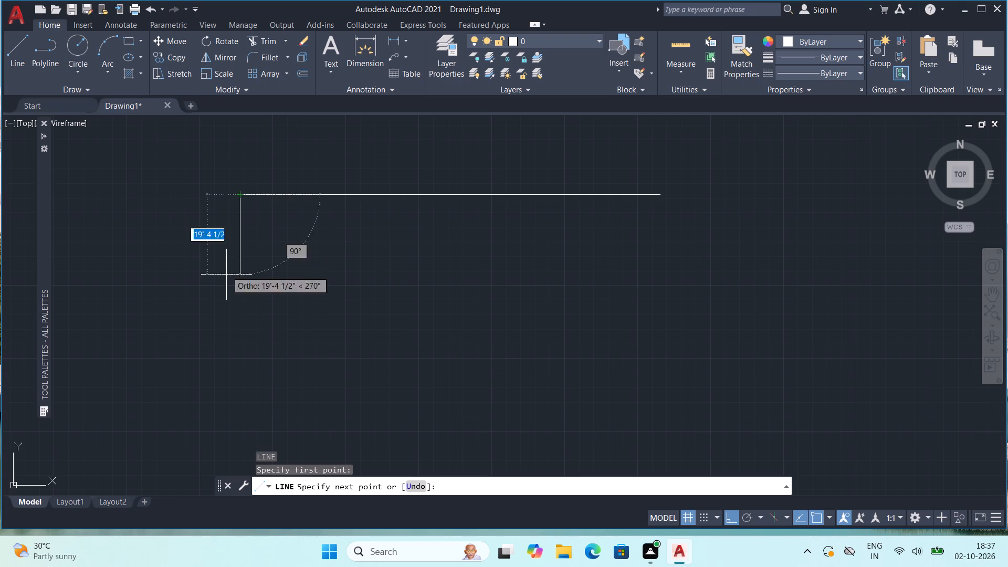
scroll(233, 376, down, 1)
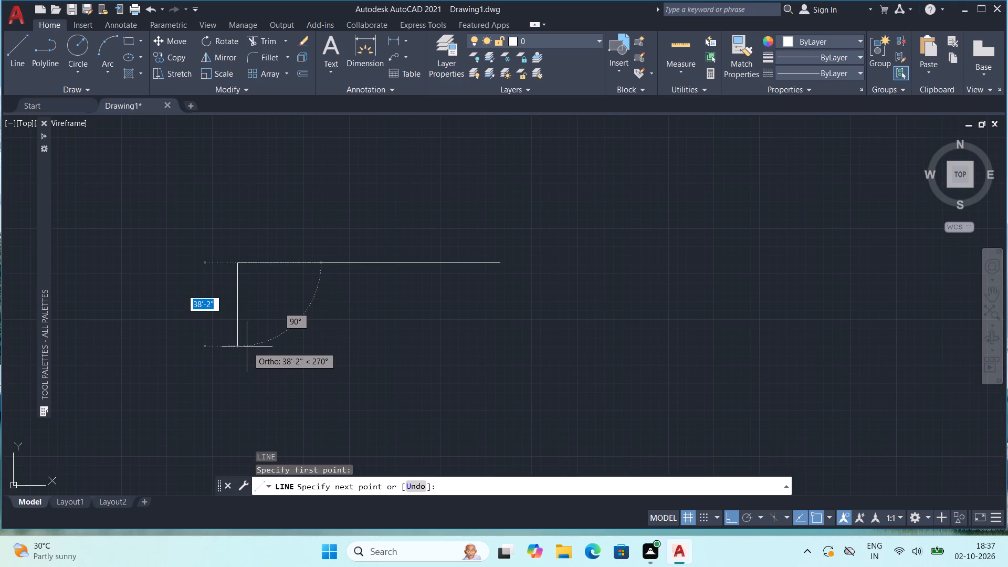
key(8)
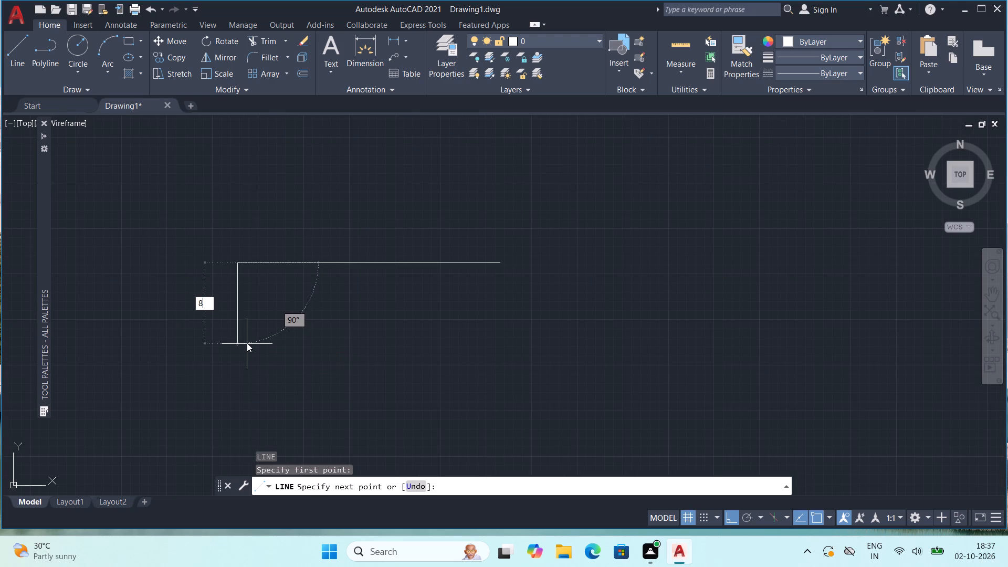
key(0)
key(apostrophe)
key(Return)
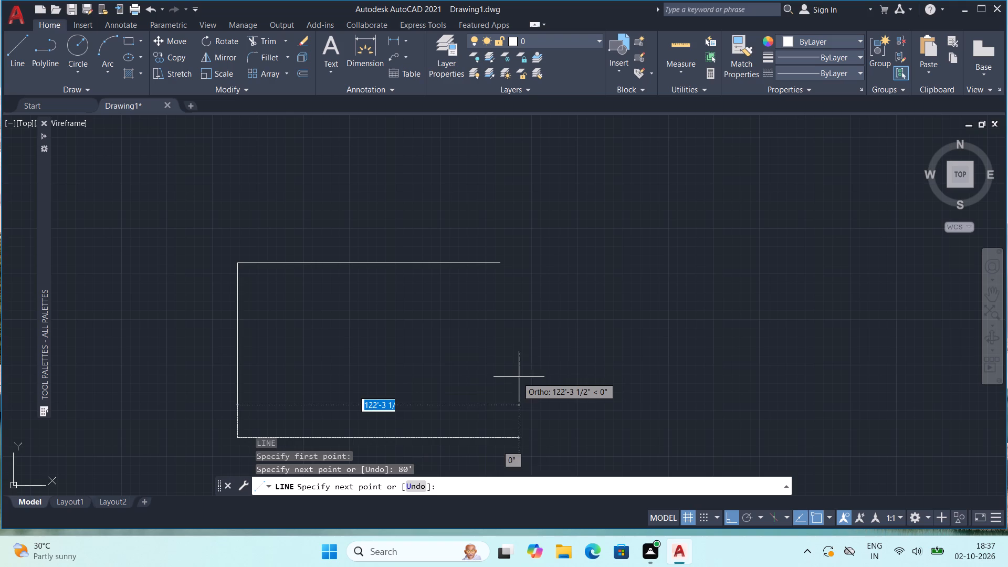
Draw the 120' bottom edge from the 80' line's lower end and close the rectangle up to the top edge's free endpoint.
middle_drag(439, 343, 446, 299)
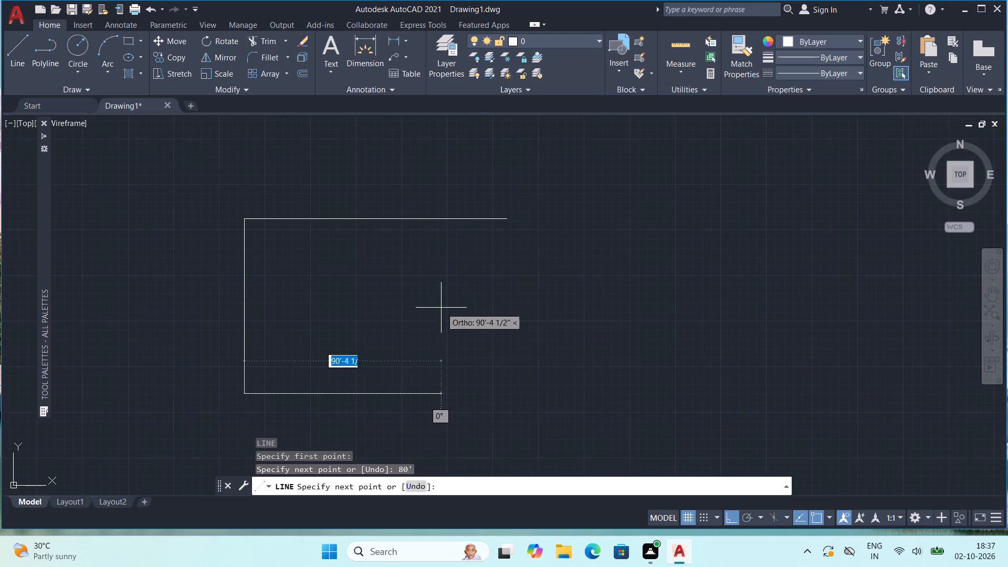
key(1)
key(2)
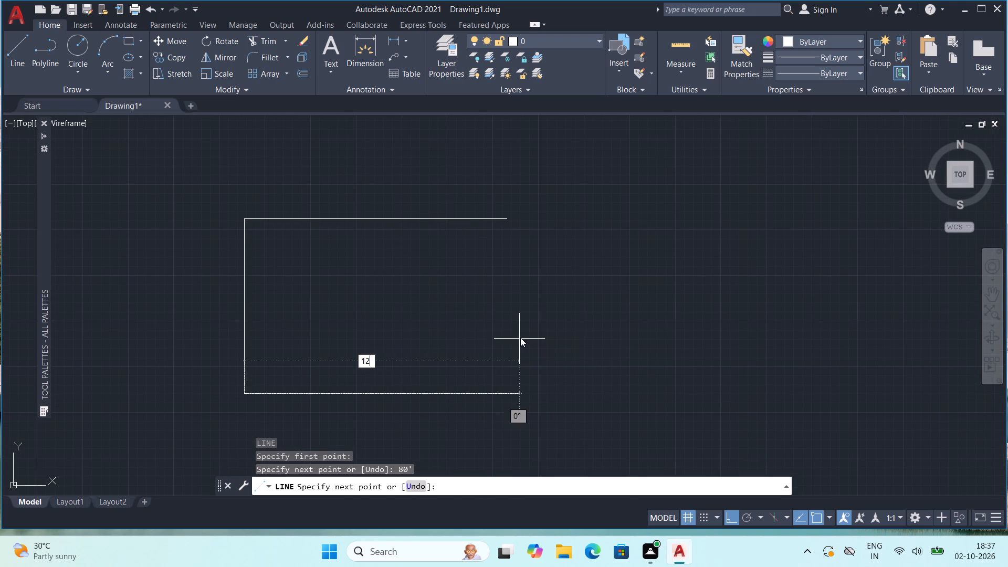
text(0')
key(Return)
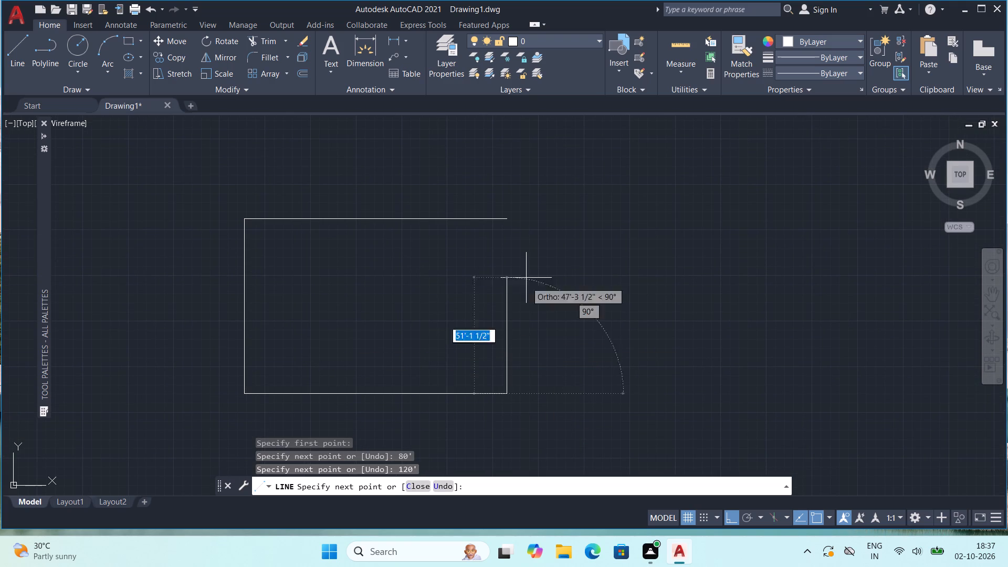
click(507, 219)
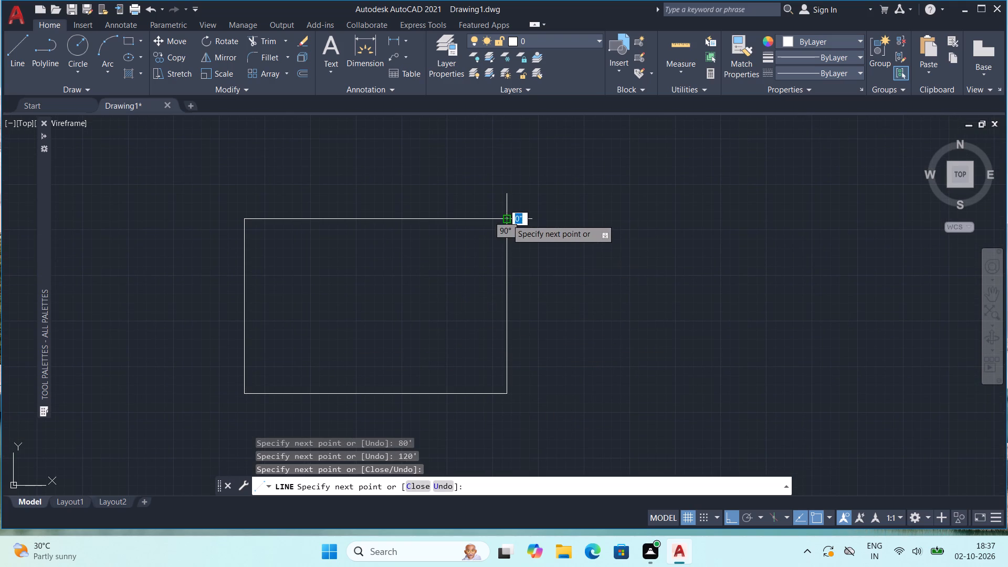
key(Escape)
Offset all four edges of the rectangle 9" inward to form the outer wall thickness.
middle_drag(302, 280, 344, 230)
scroll(341, 234, up, 2)
scroll(343, 227, down, 2)
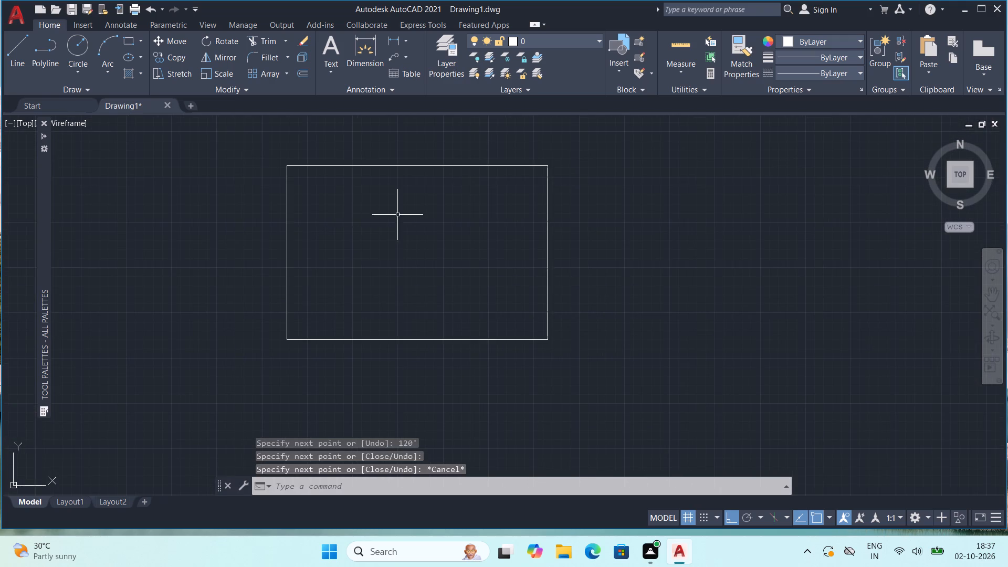
middle_drag(404, 213, 365, 227)
scroll(365, 227, up, 1)
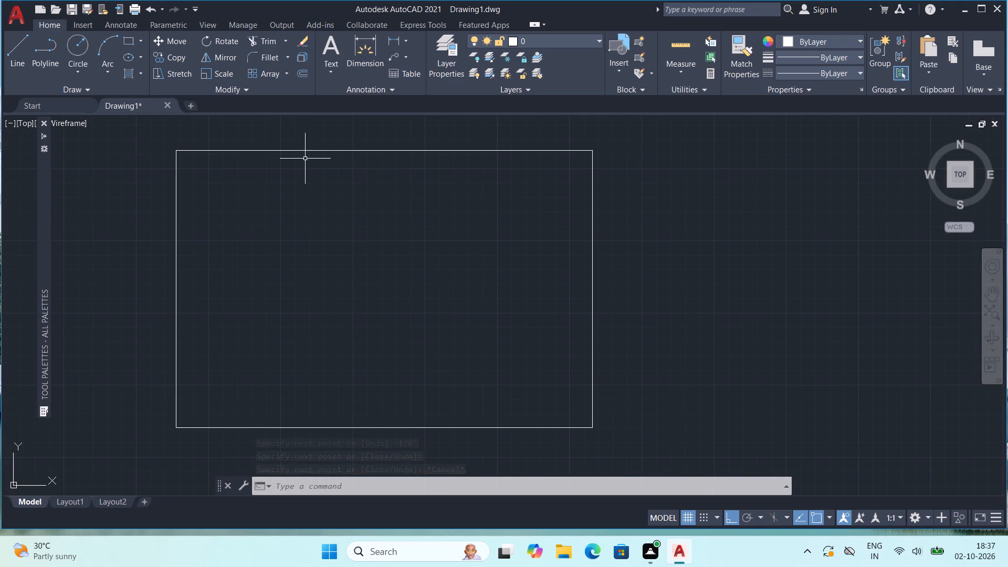
key(o)
key(Return)
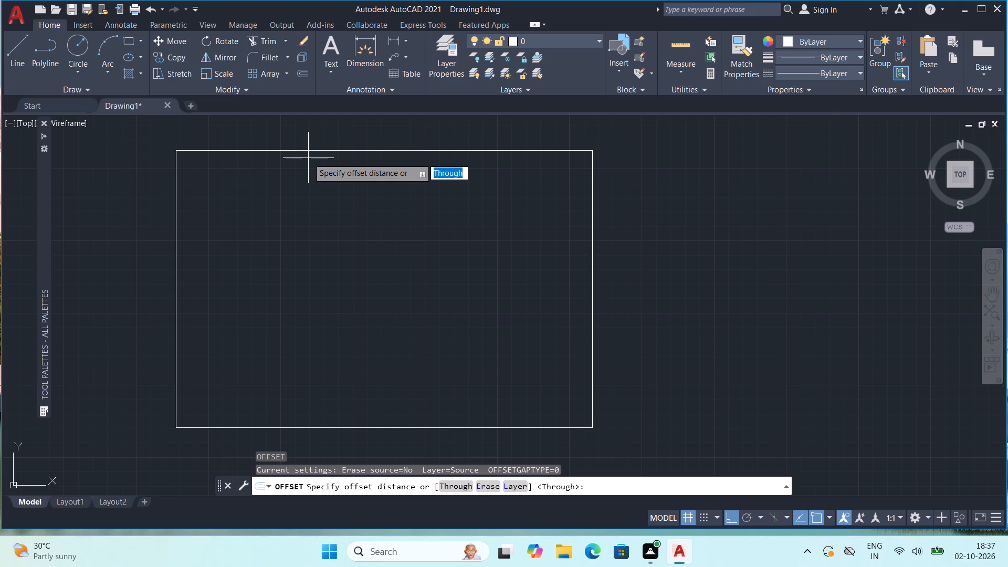
text(9")
key(Return)
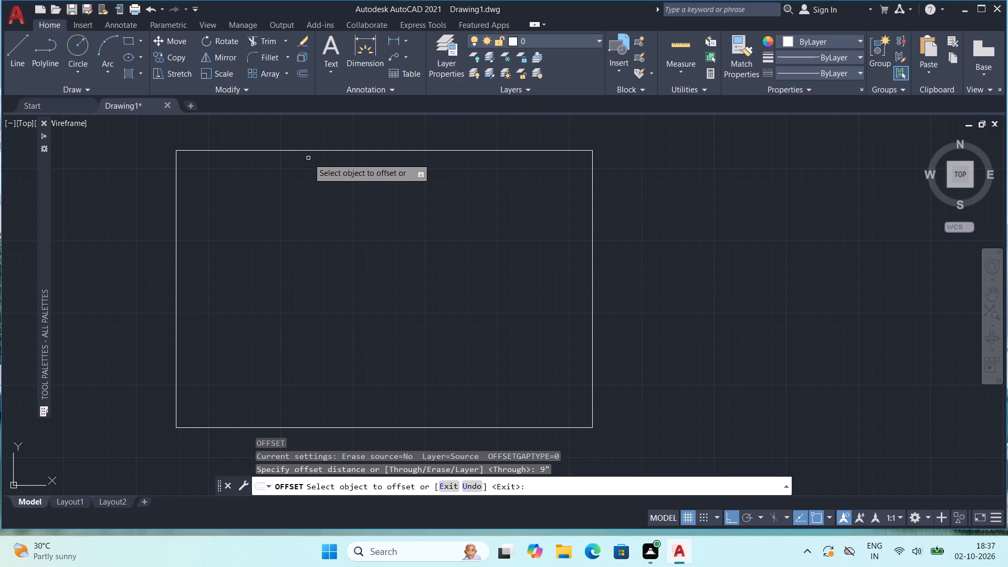
click(308, 149)
click(300, 187)
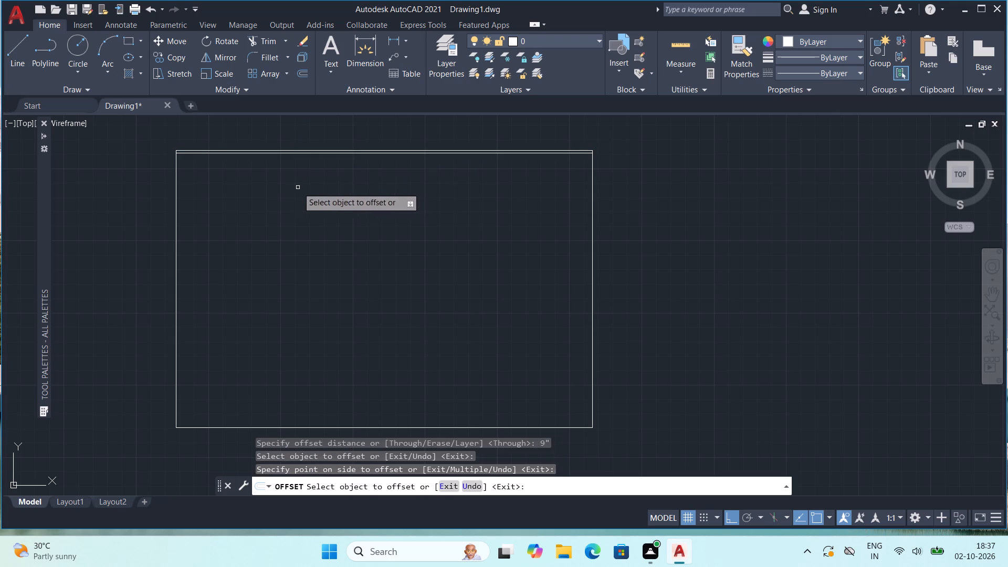
click(177, 216)
click(243, 232)
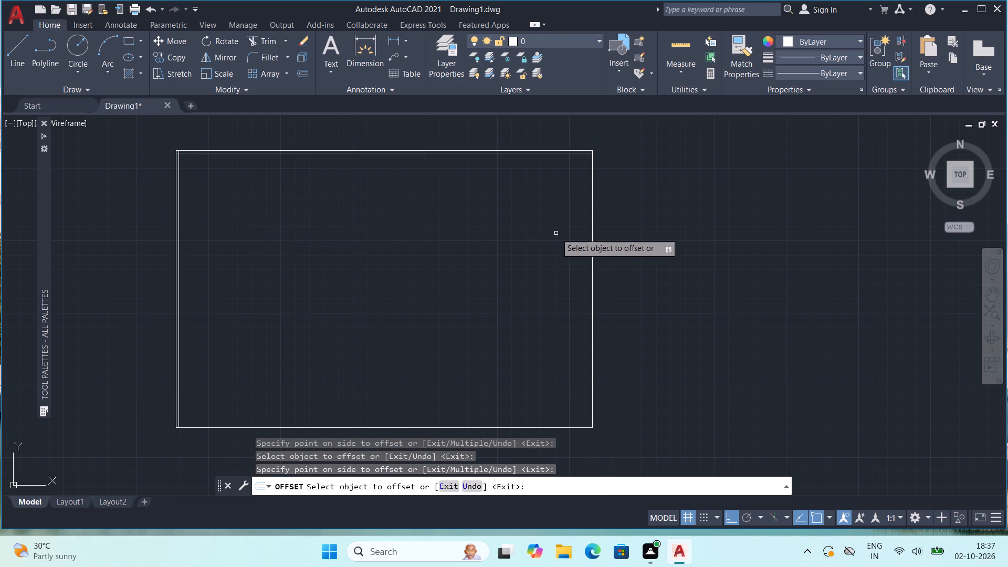
click(592, 241)
click(560, 246)
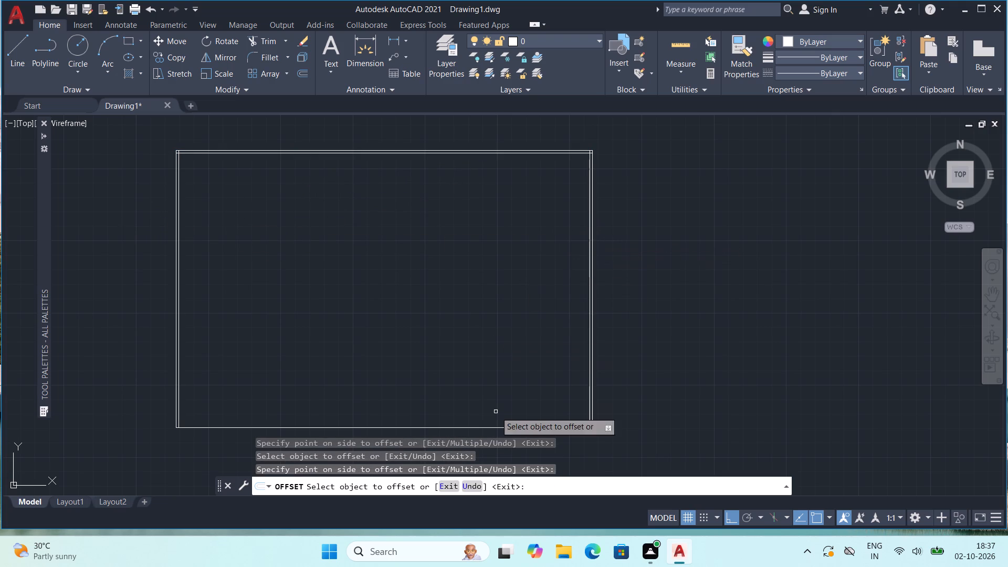
click(496, 428)
click(495, 402)
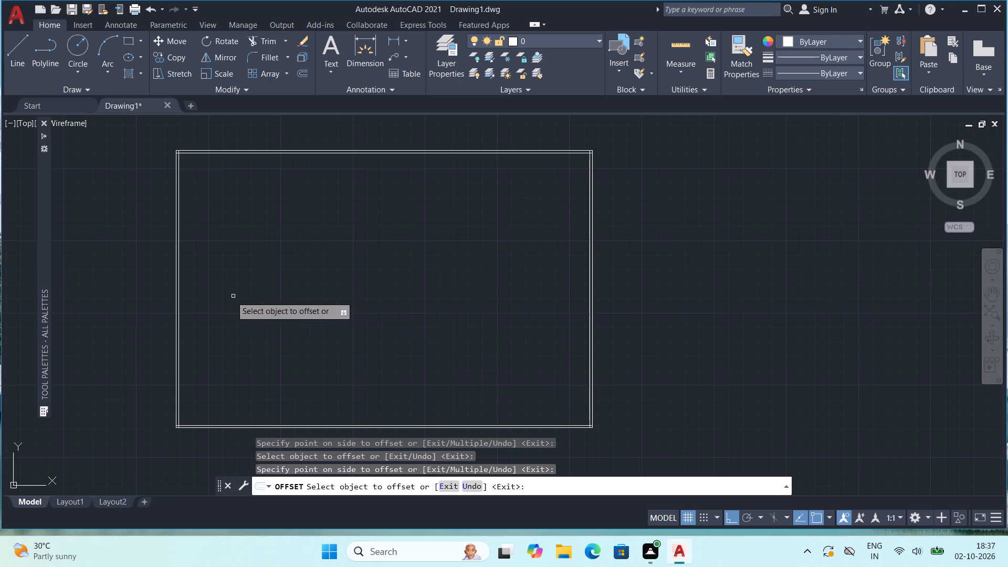
Offset the inner top, left and right wall lines 5' toward the inside of the rectangle.
scroll(176, 260, up, 1)
scroll(215, 233, down, 1)
middle_drag(281, 207, 309, 239)
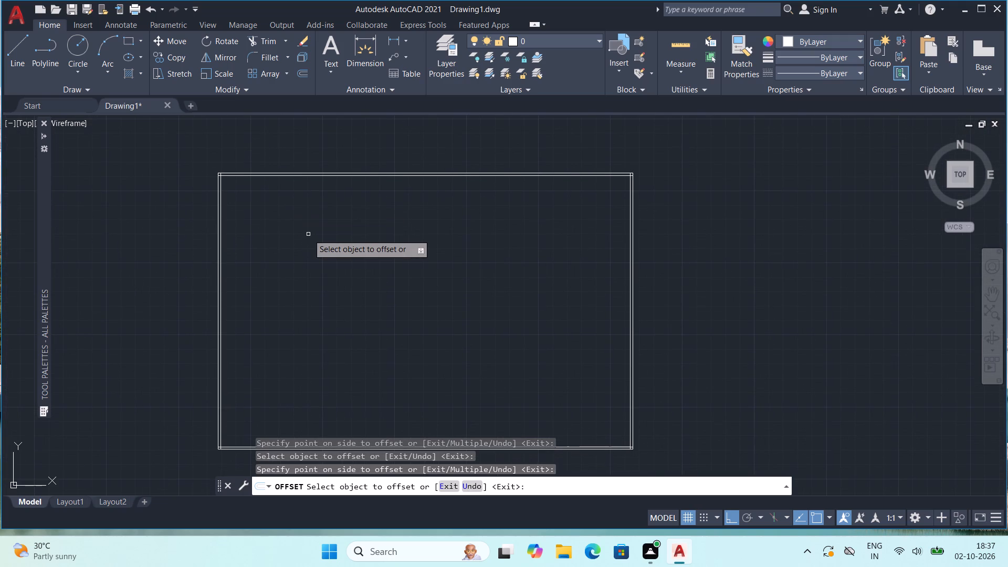
middle_drag(337, 205, 342, 209)
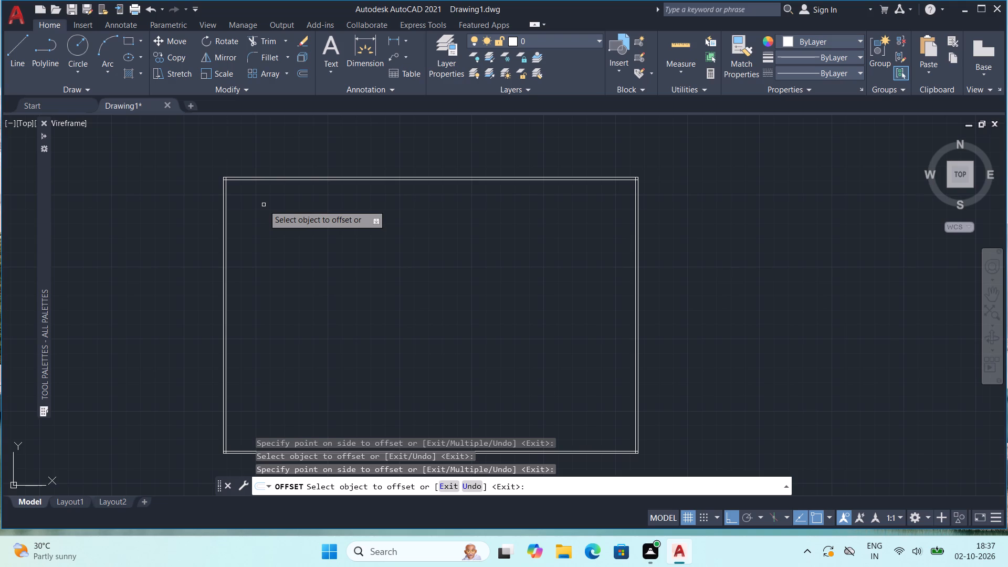
middle_drag(287, 238, 283, 204)
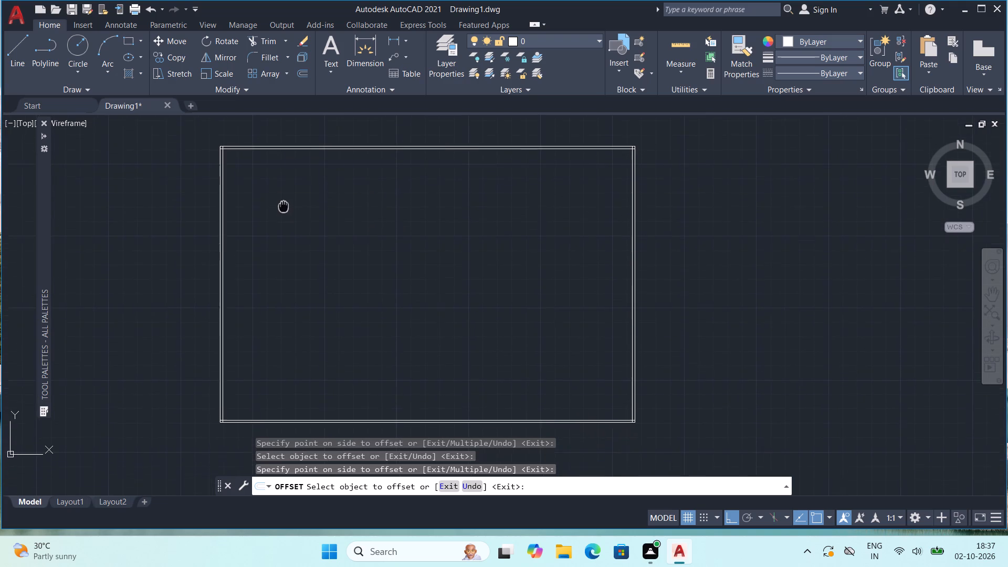
middle_drag(283, 204, 283, 202)
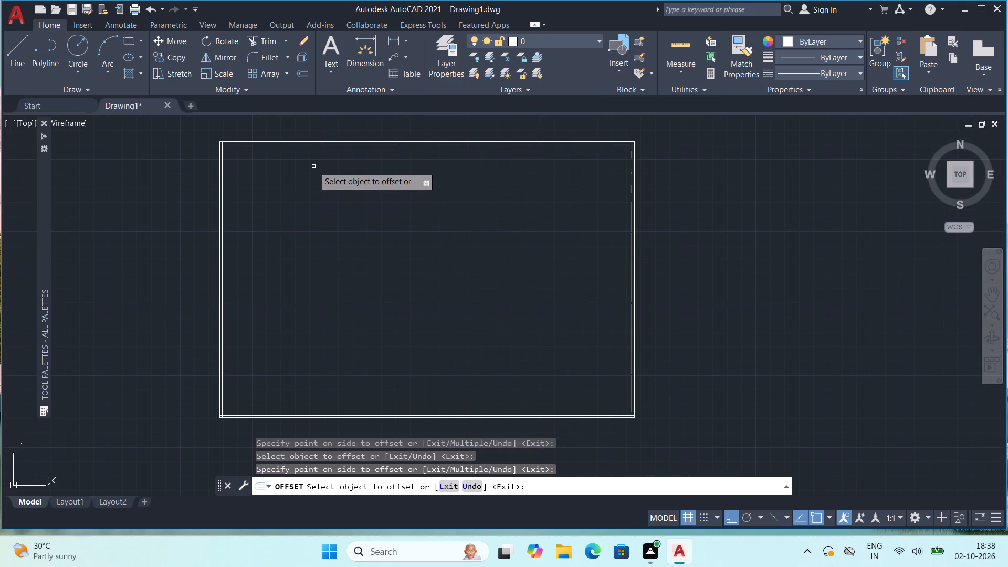
click(316, 145)
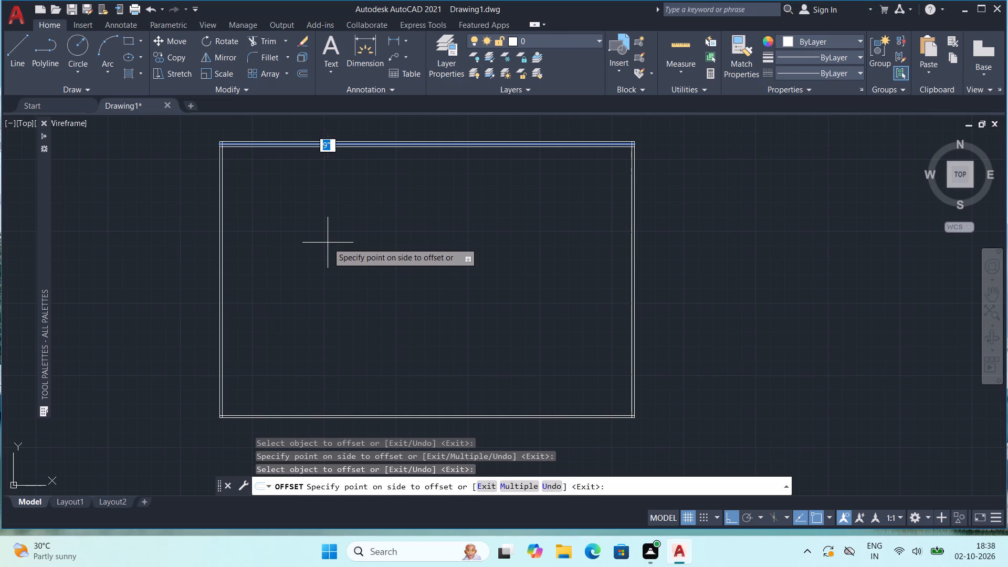
text(5')
key(Return)
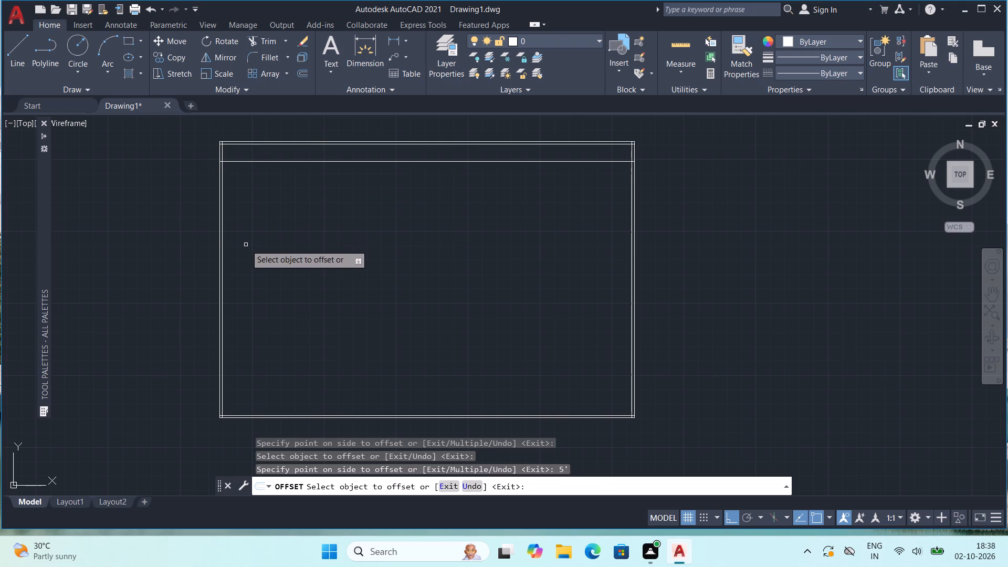
click(222, 255)
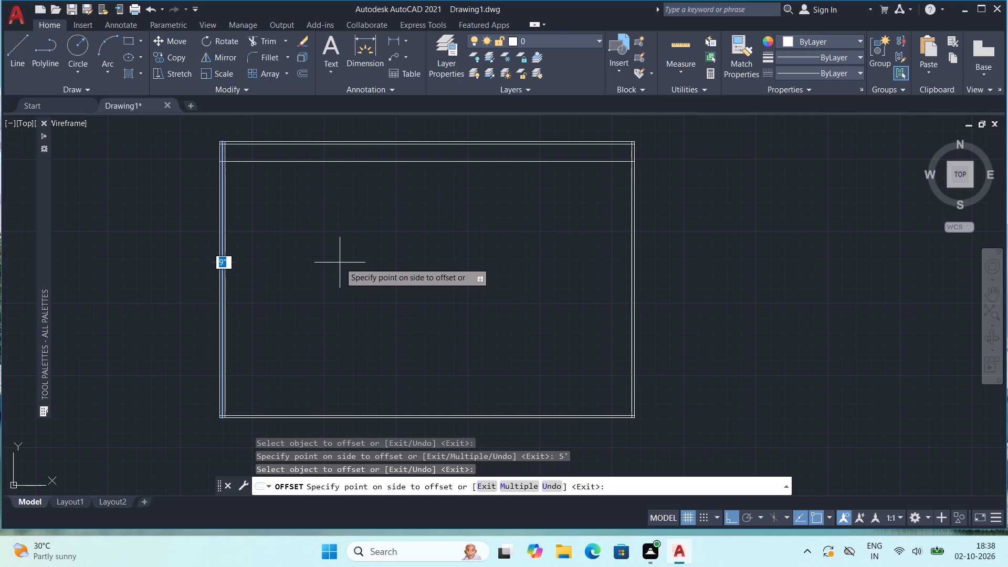
key(5)
key(apostrophe)
key(Return)
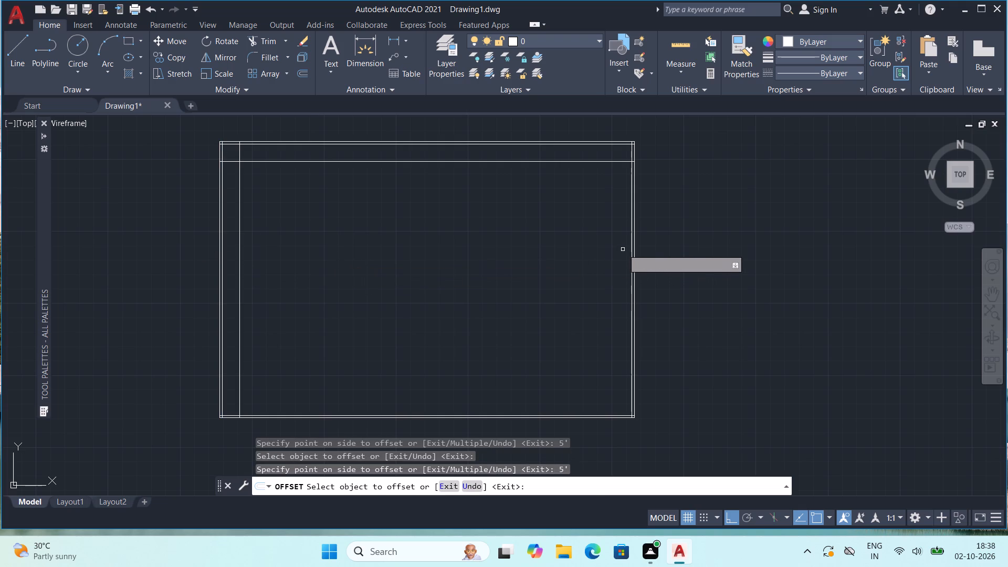
click(632, 240)
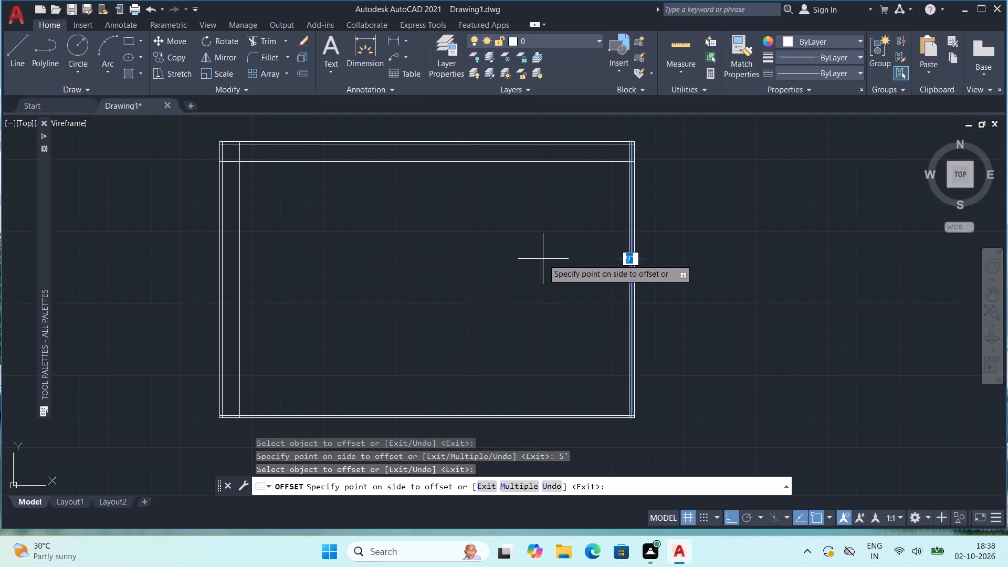
key(5)
key(apostrophe)
key(Return)
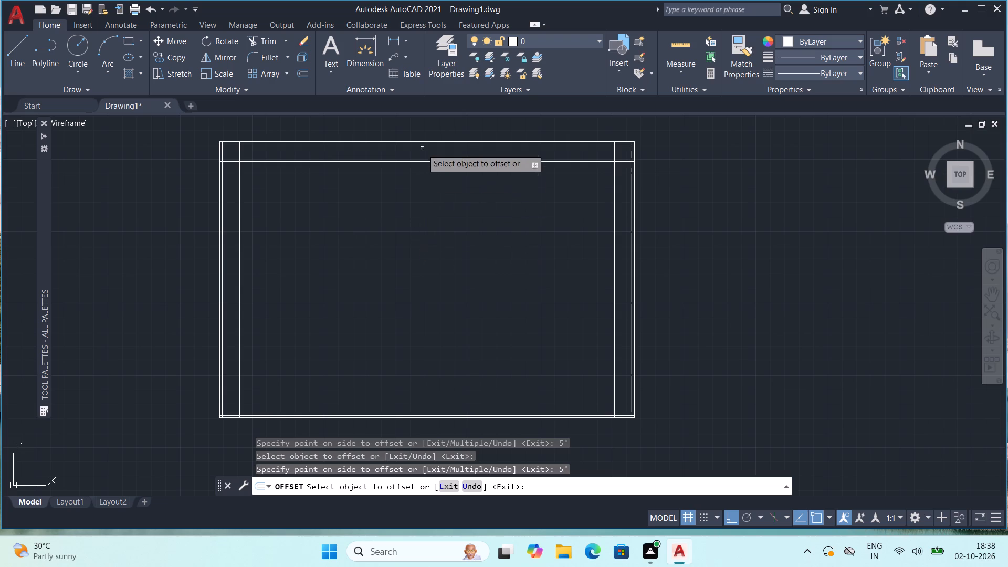
Offset the three 5' setback lines (top, left and right) a further 5" inward to give them wall thickness.
click(409, 162)
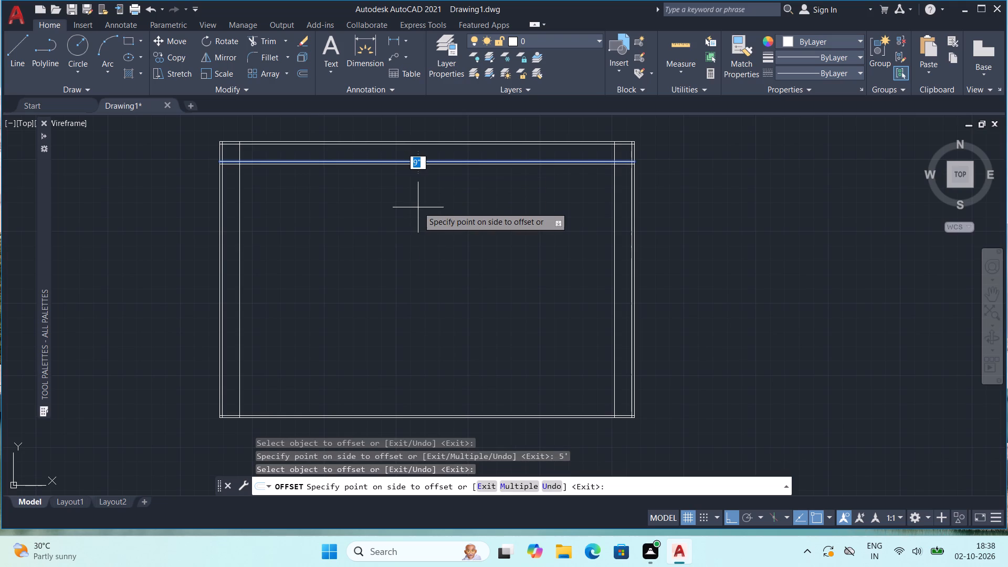
key(5)
key(shift+quotedbl)
key(Return)
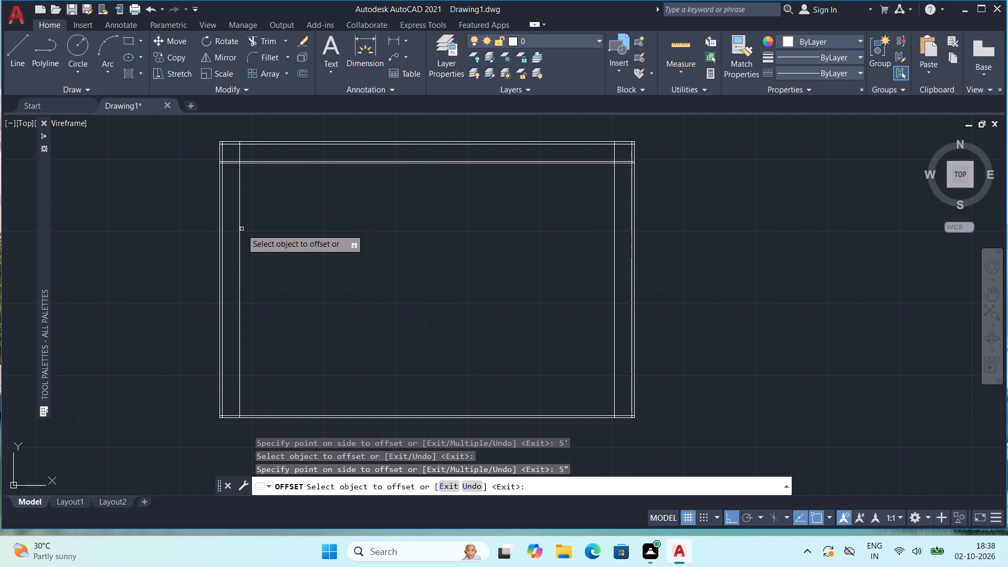
click(238, 232)
key(5)
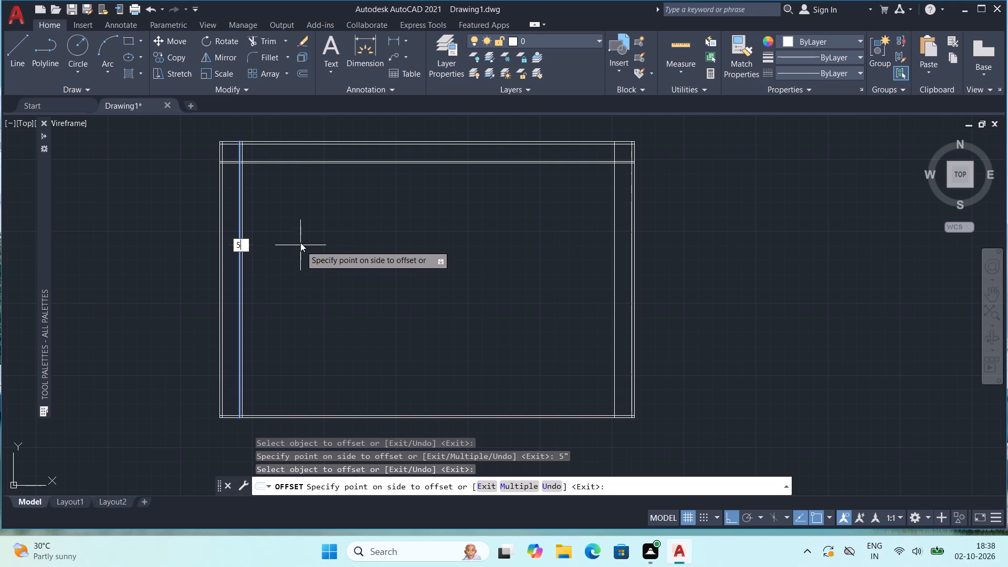
key(shift+quotedbl)
key(Return)
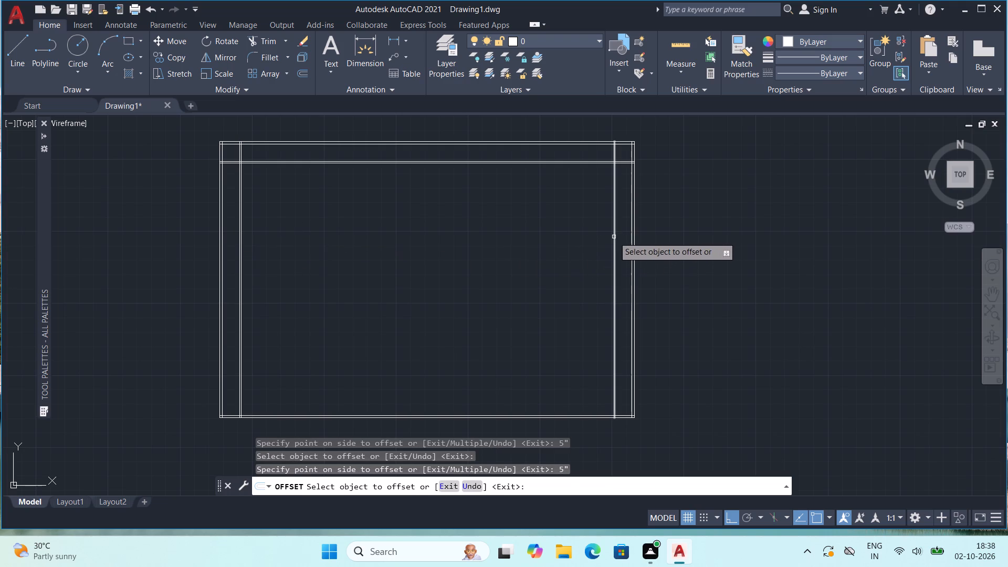
click(614, 237)
key(5)
key(shift+quotedbl)
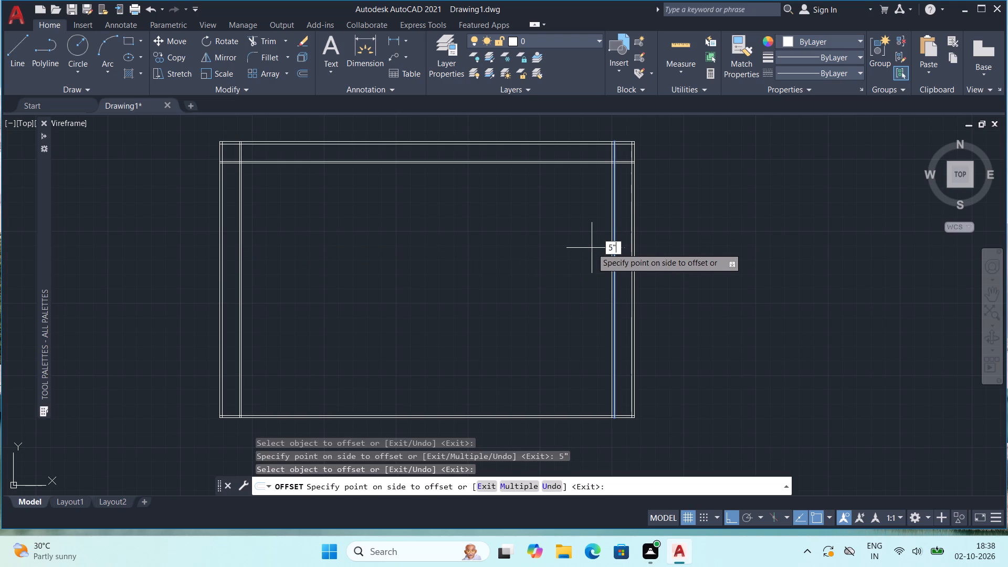
key(Return)
Offset the lower line of the top 5" wall 18' downward into the plan.
middle_drag(392, 215, 400, 246)
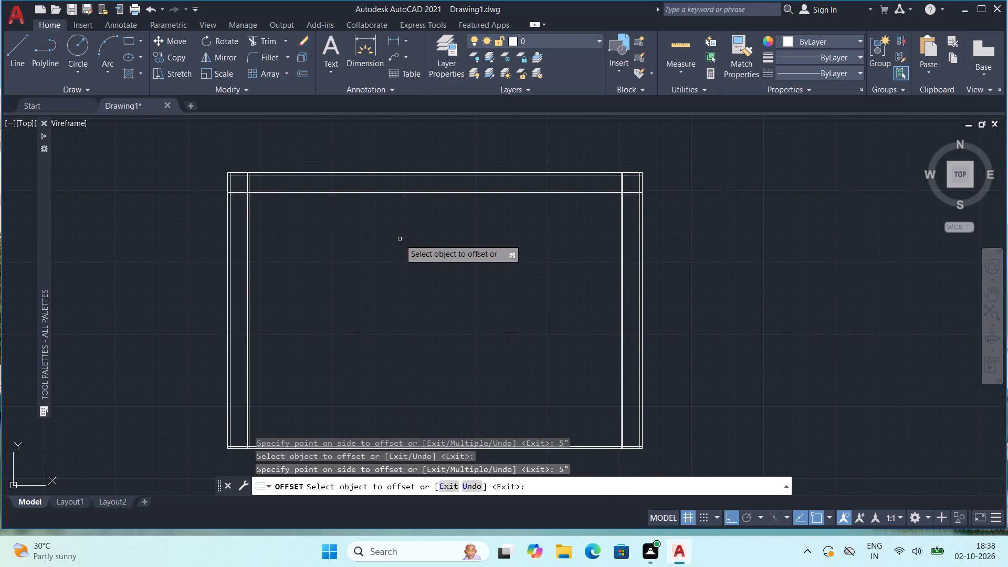
scroll(391, 198, up, 1)
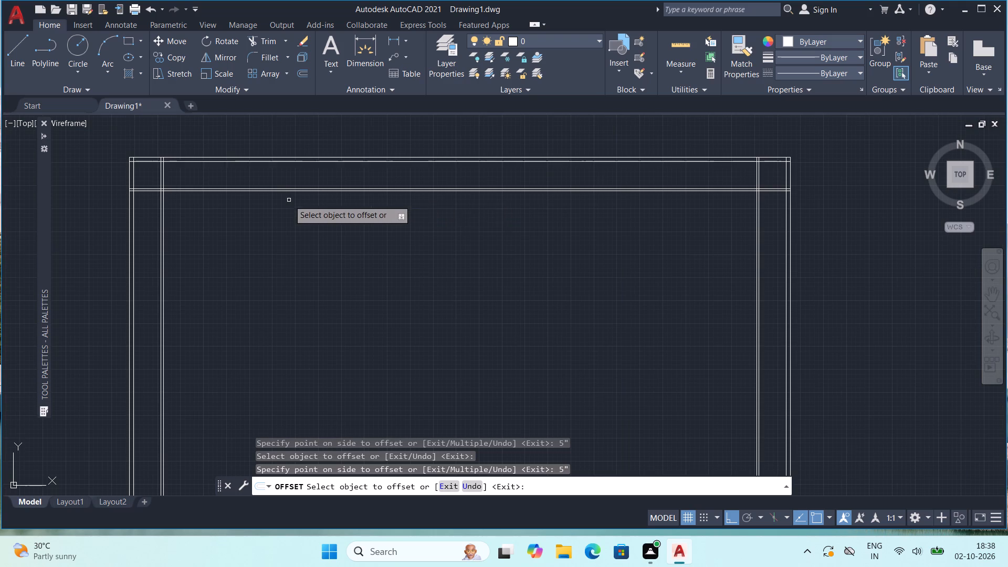
scroll(289, 200, up, 2)
middle_drag(300, 197, 582, 302)
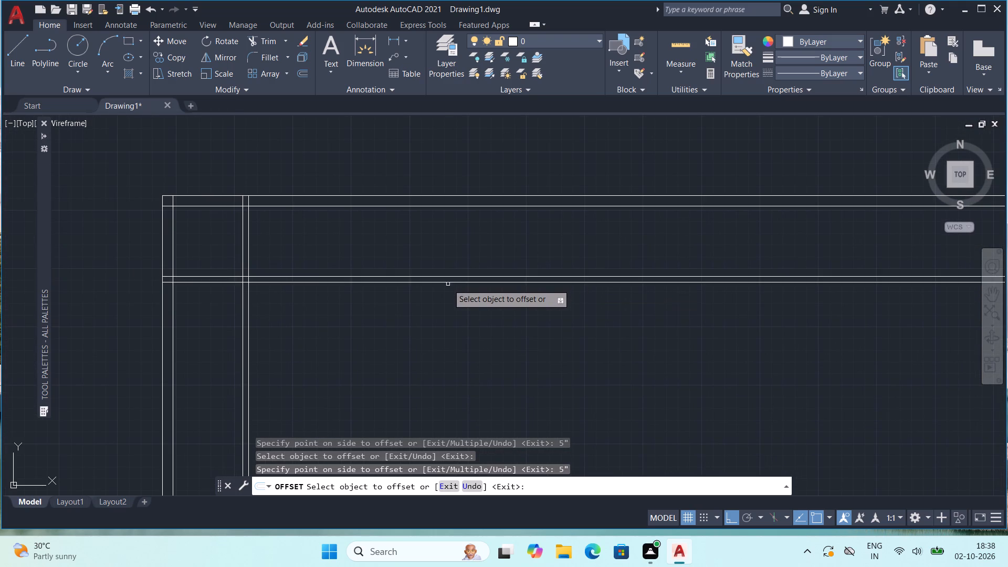
click(447, 281)
scroll(469, 366, down, 3)
middle_drag(472, 365, 409, 284)
key(1)
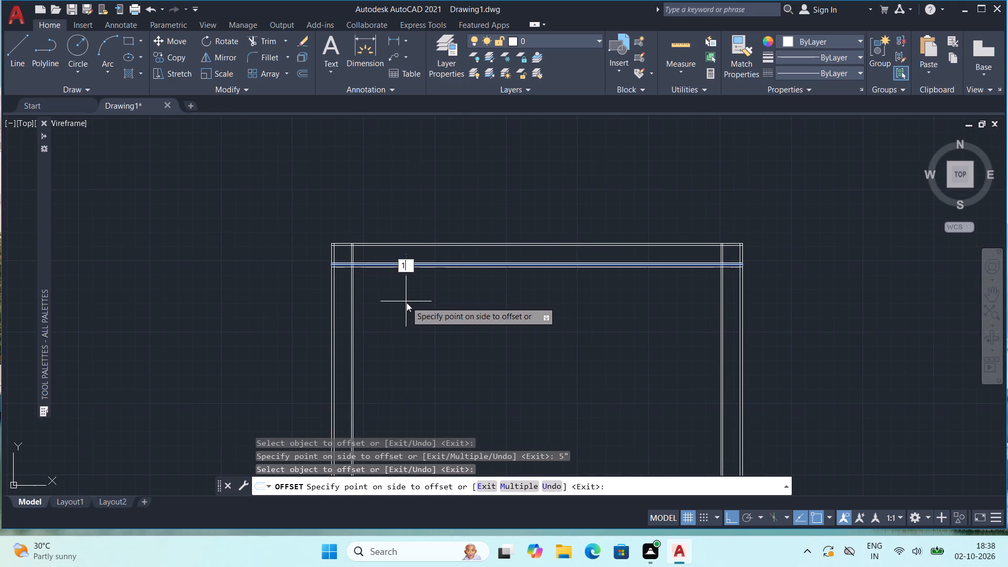
key(8)
key(apostrophe)
key(Return)
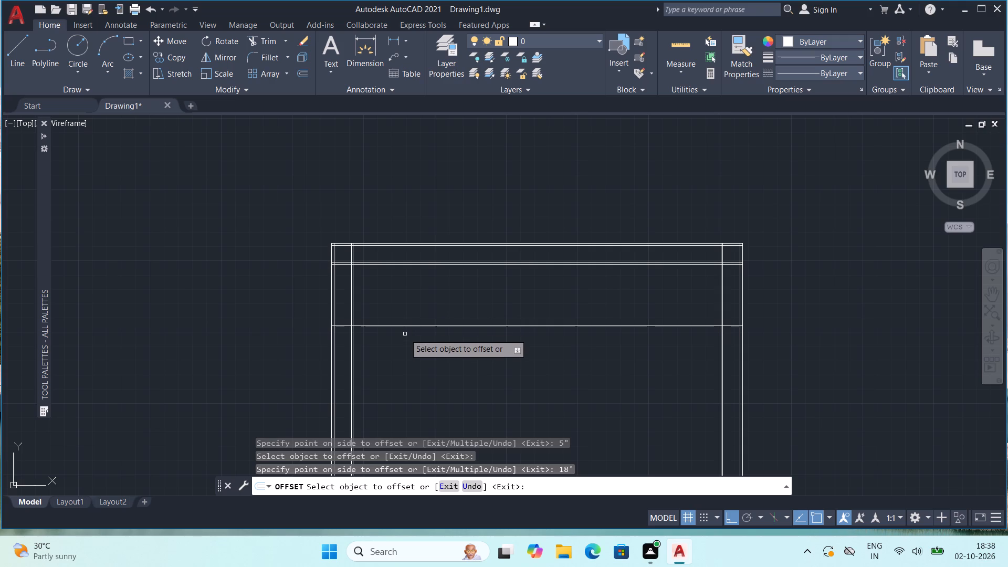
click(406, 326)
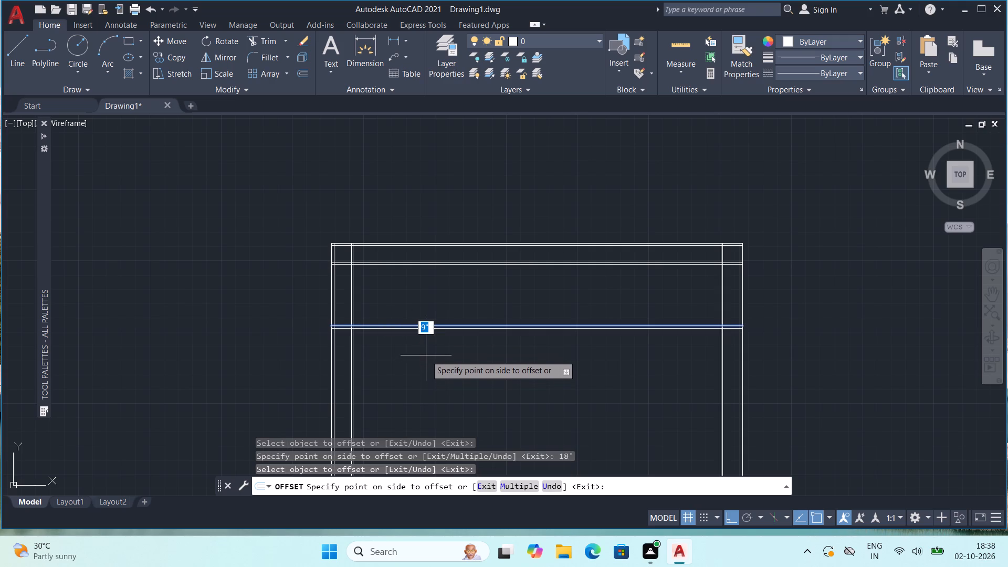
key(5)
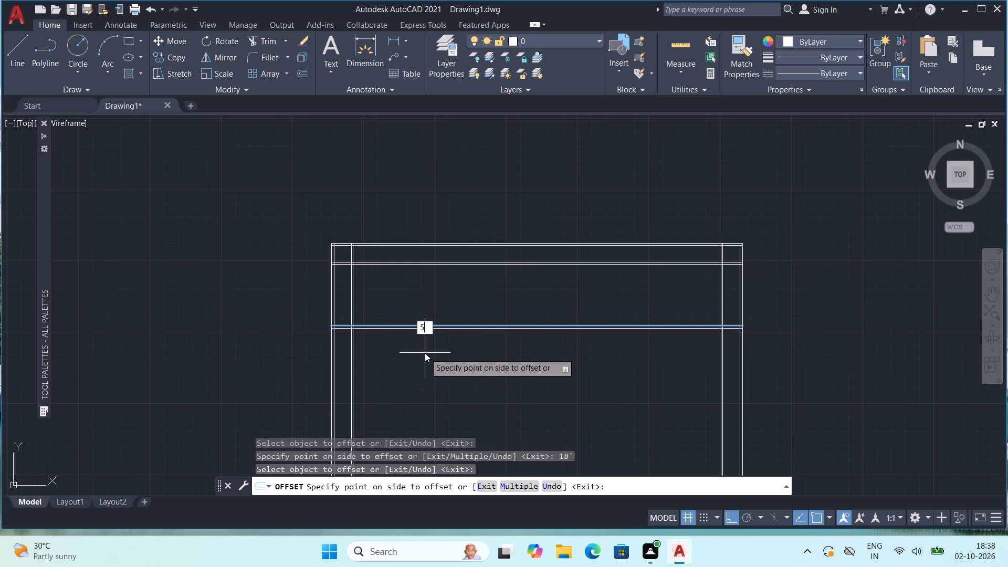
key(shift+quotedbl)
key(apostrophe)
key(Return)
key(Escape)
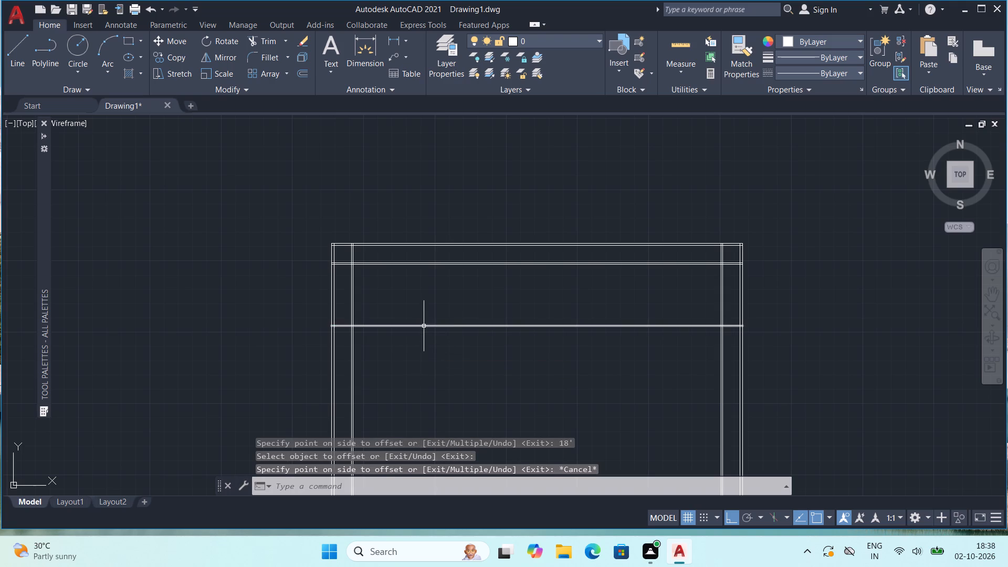
Offset the horizontal line 18' below the top 5" wall a further 9" downward to give it wall thickness.
middle_drag(516, 311, 504, 295)
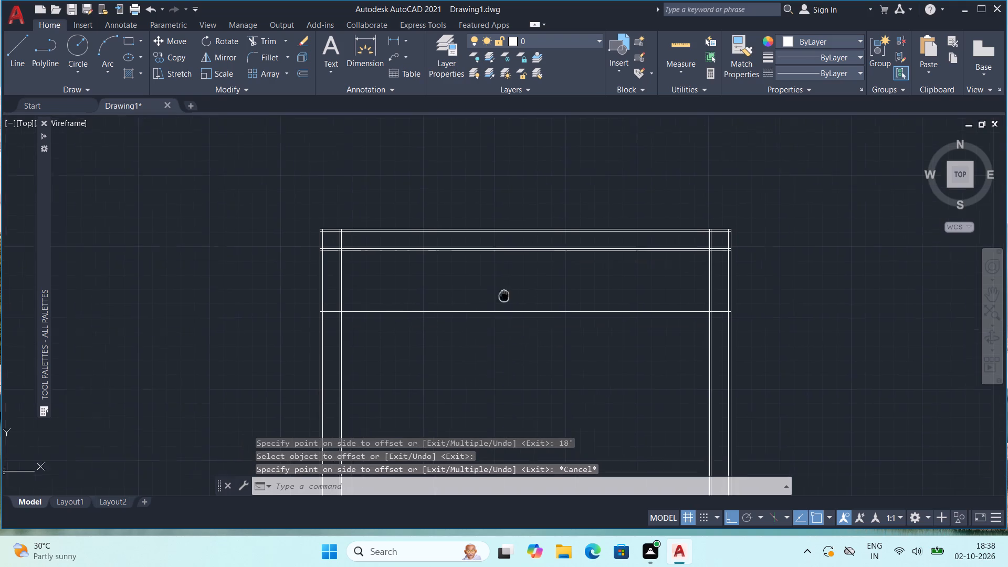
middle_drag(504, 295, 468, 287)
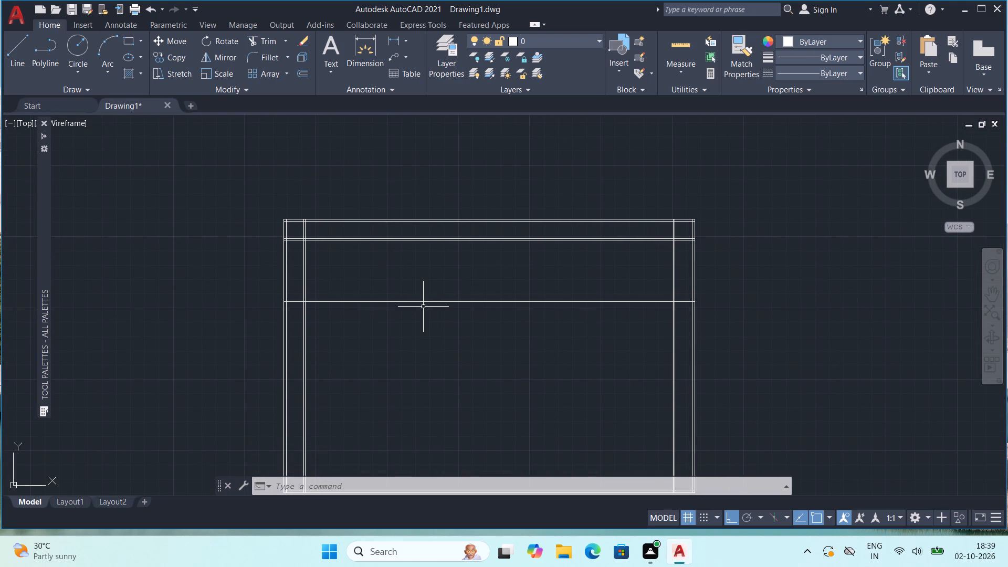
scroll(403, 218, up, 1)
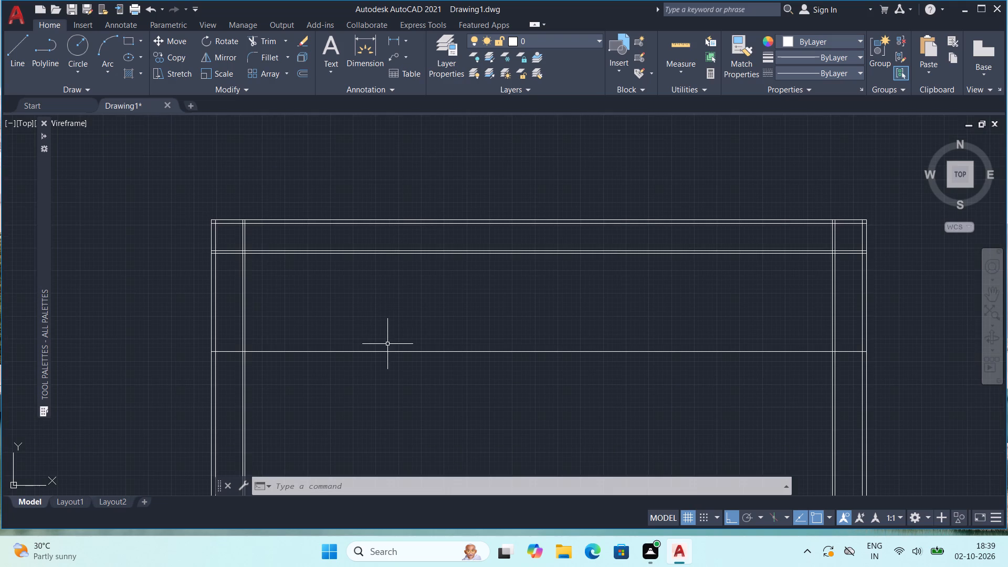
key(o)
key(Return)
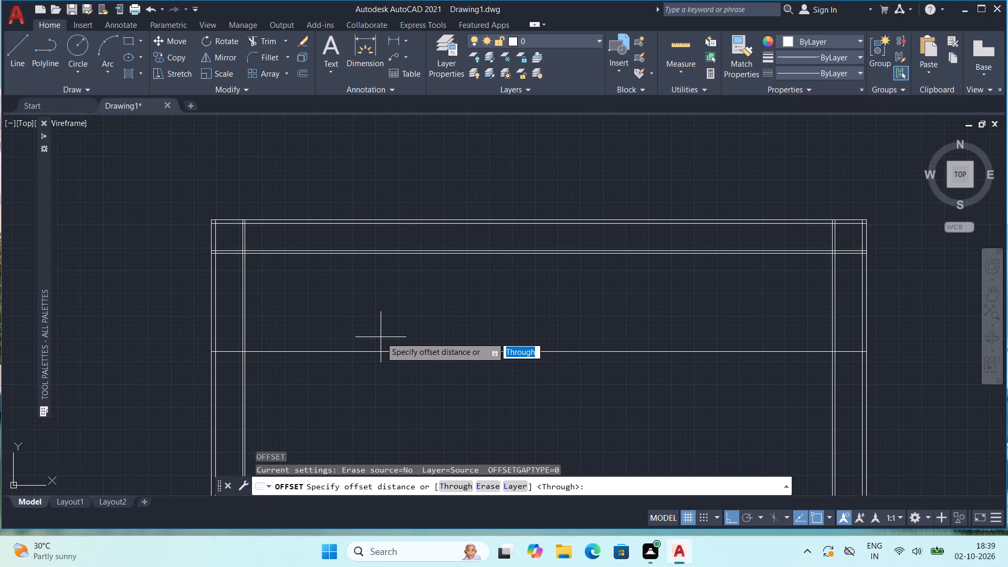
text(9")
key(Return)
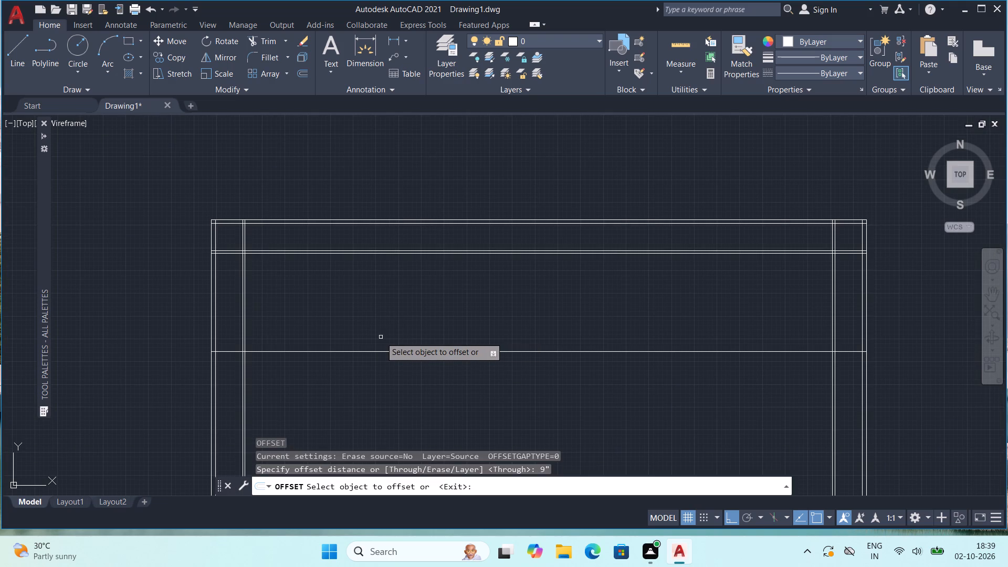
click(381, 352)
click(381, 382)
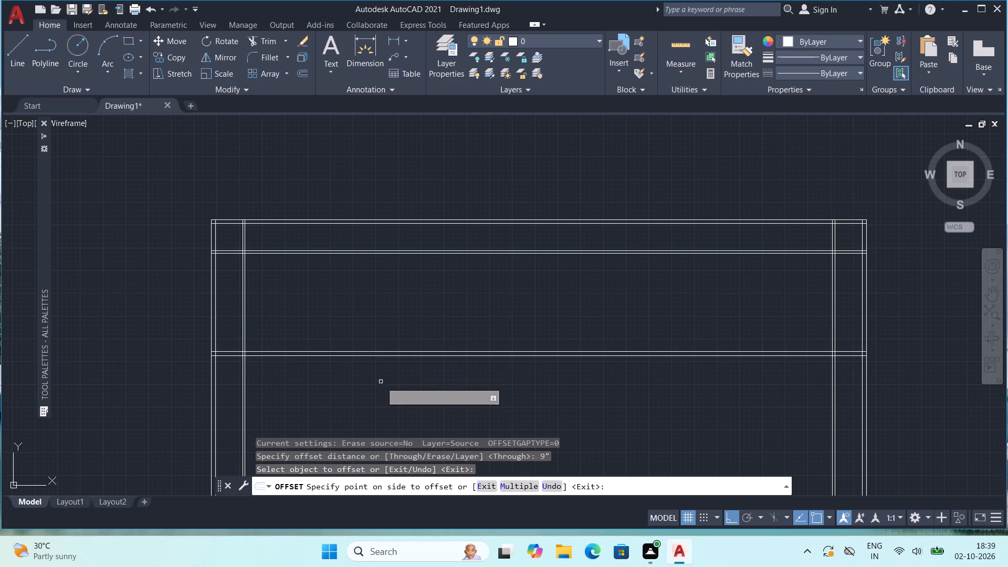
Offset the inner line of the left 5" wall 15' to the right, into the plan.
scroll(388, 363, down, 1)
middle_drag(384, 385, 374, 280)
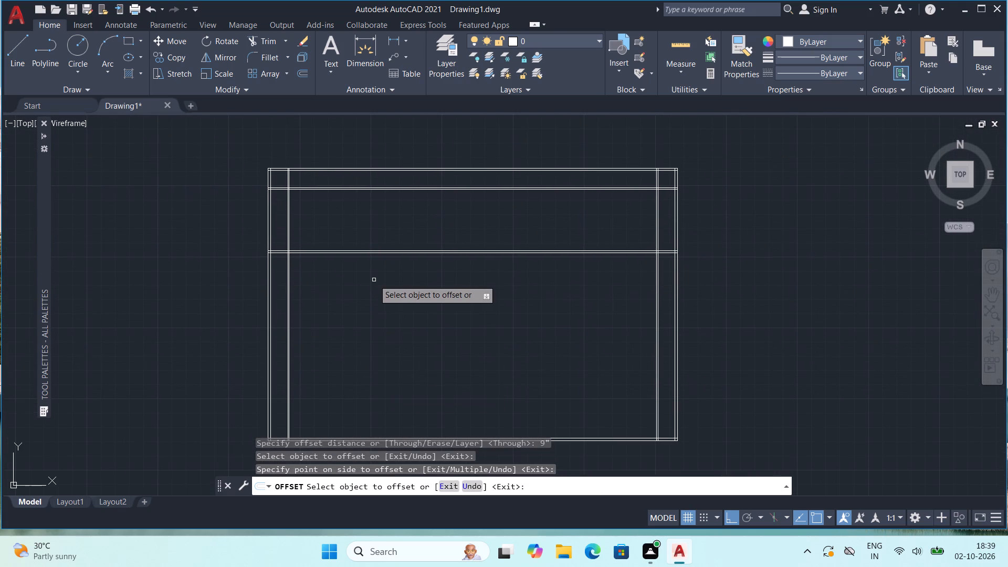
scroll(540, 320, down, 1)
middle_drag(532, 329, 527, 311)
scroll(629, 330, up, 1)
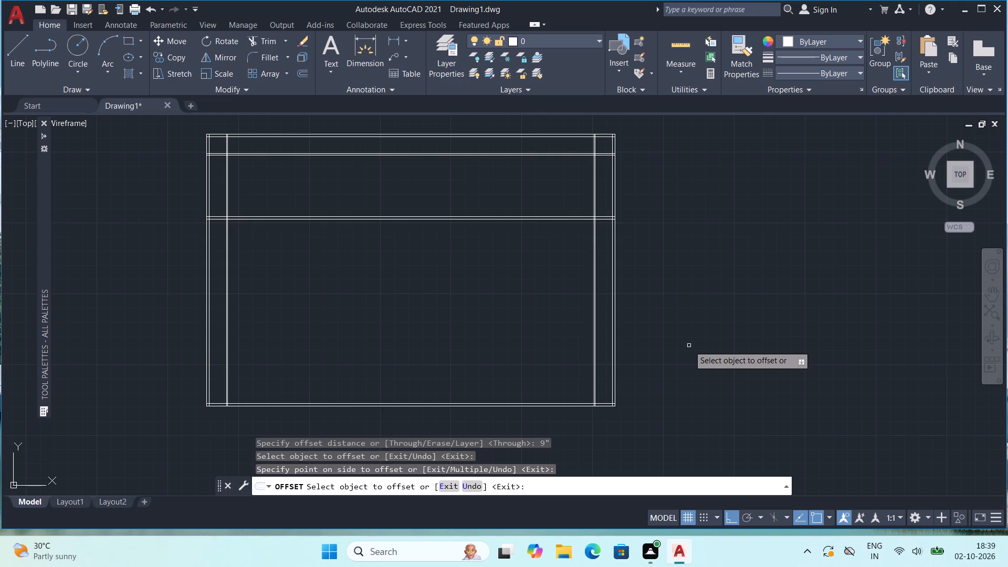
middle_drag(553, 311, 551, 379)
scroll(195, 258, up, 2)
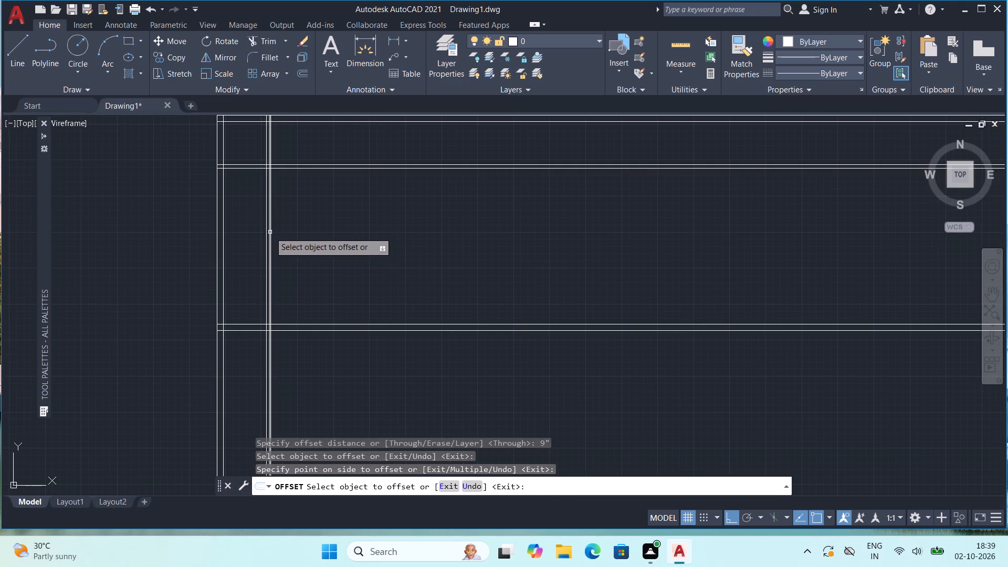
click(270, 232)
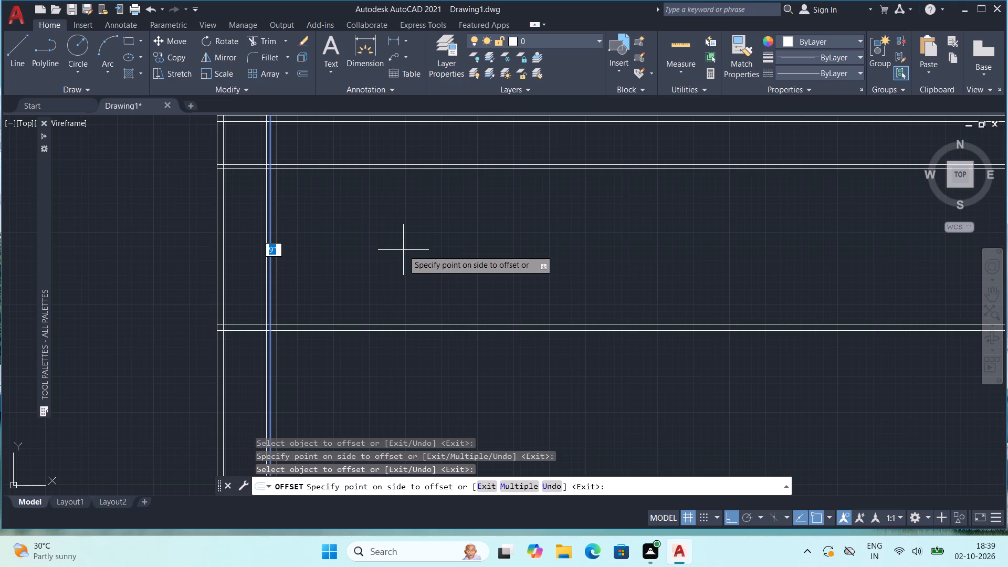
key(1)
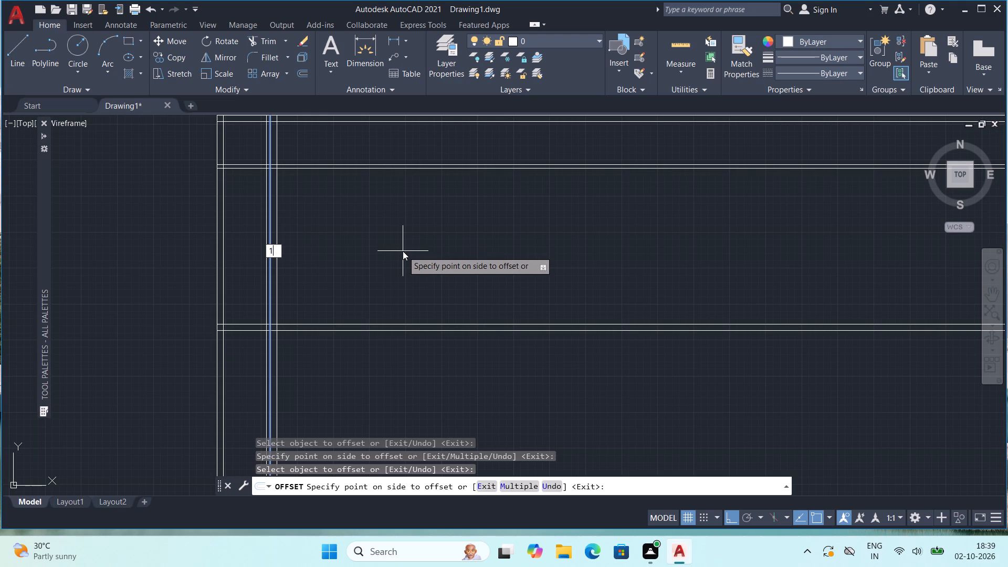
text(5')
key(Return)
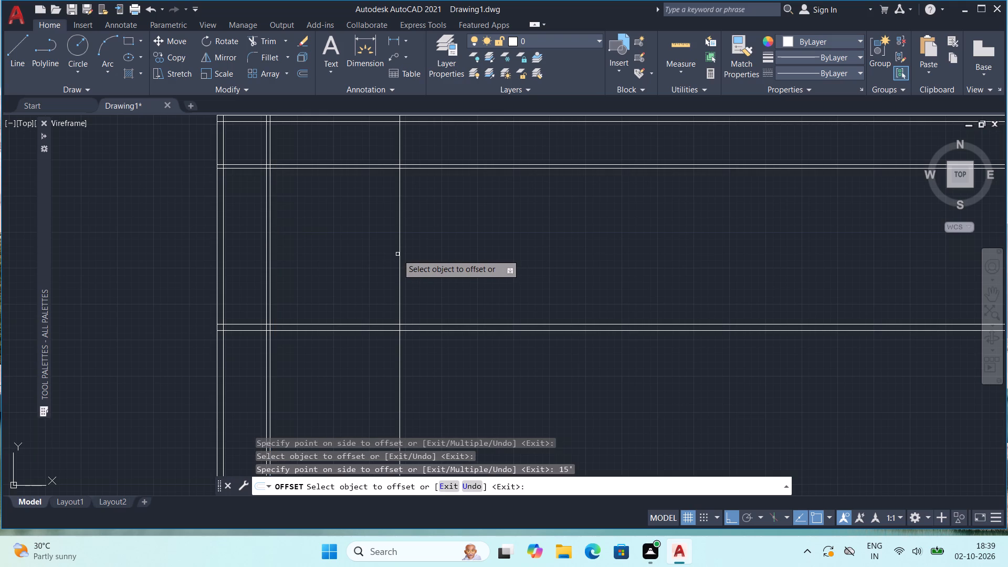
Offset the new vertical line 9" to the right to complete the first partition wall.
click(397, 253)
click(400, 253)
key(5)
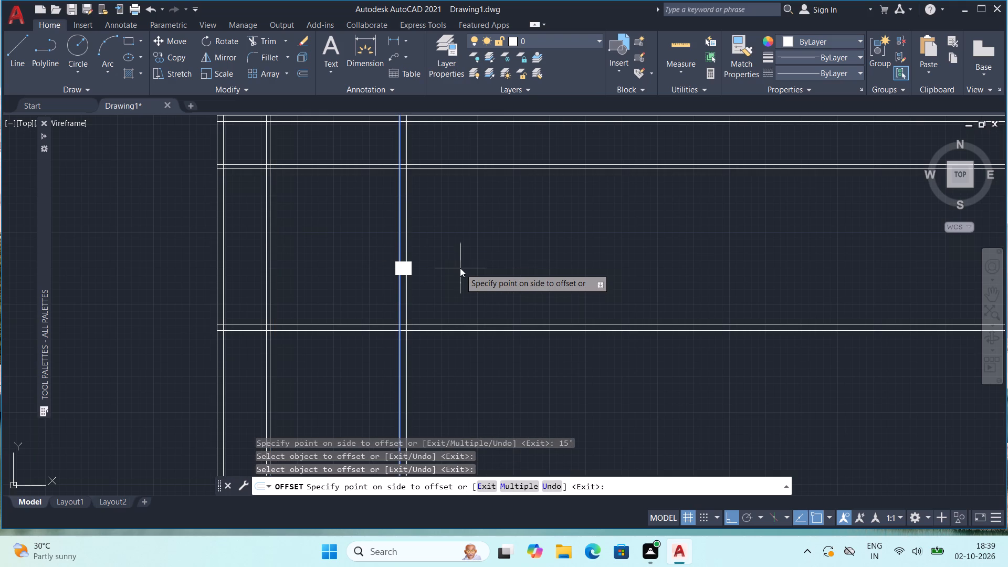
key(BackSpace)
text(9")
key(Return)
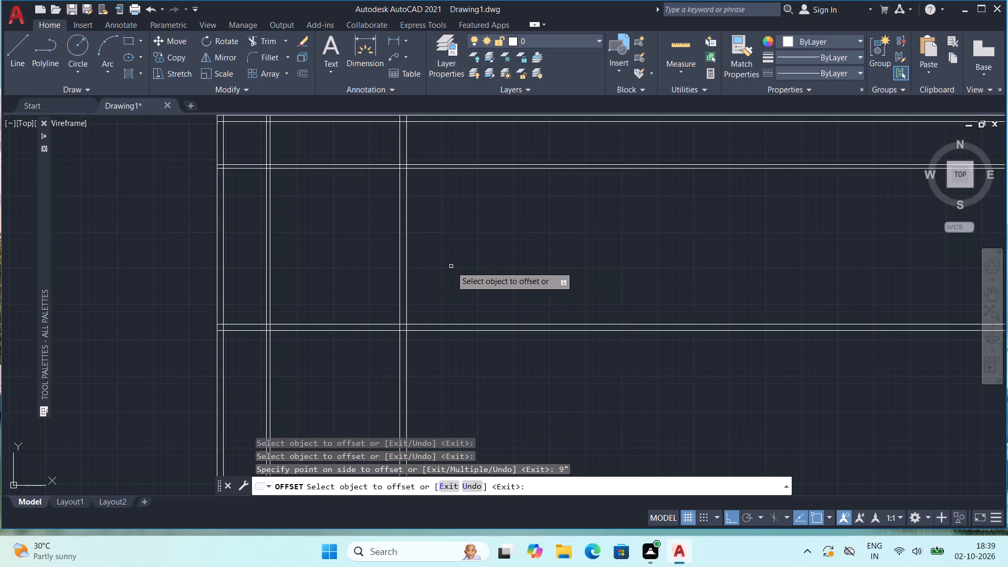
Create the second partition wall by offsetting the first partition's right line 15' to the right and the resulting line another 9".
click(406, 261)
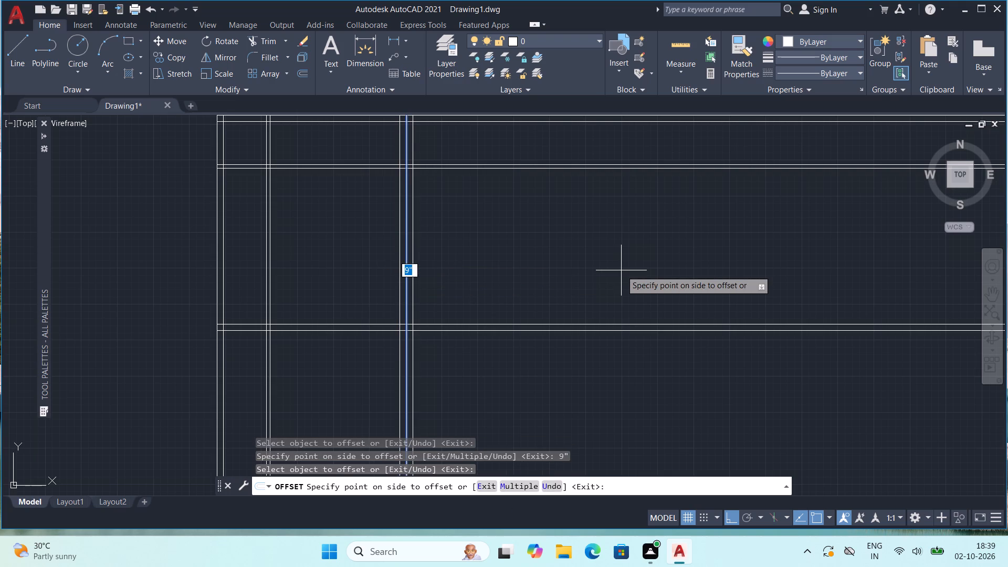
key(1)
key(5)
key(apostrophe)
key(Return)
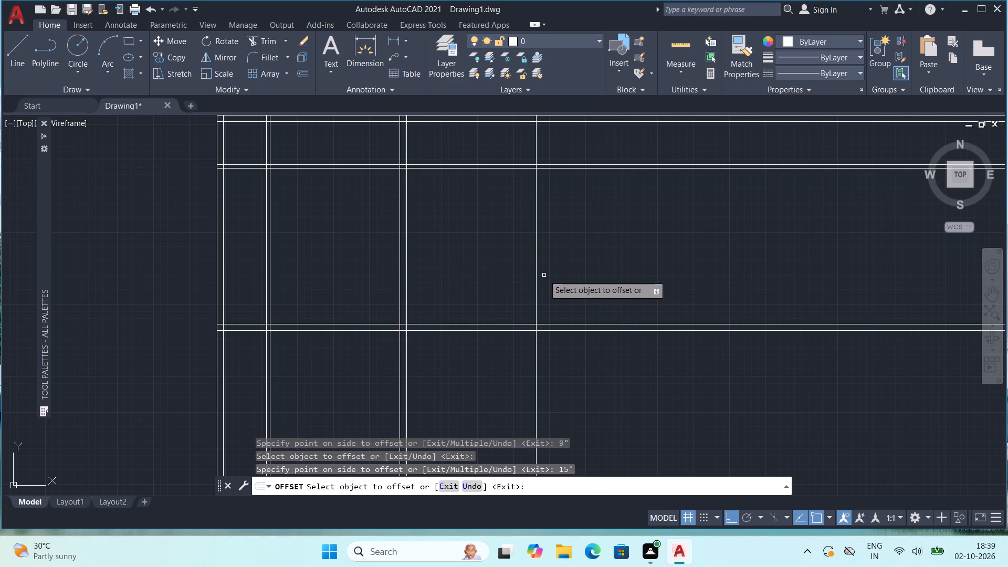
click(535, 267)
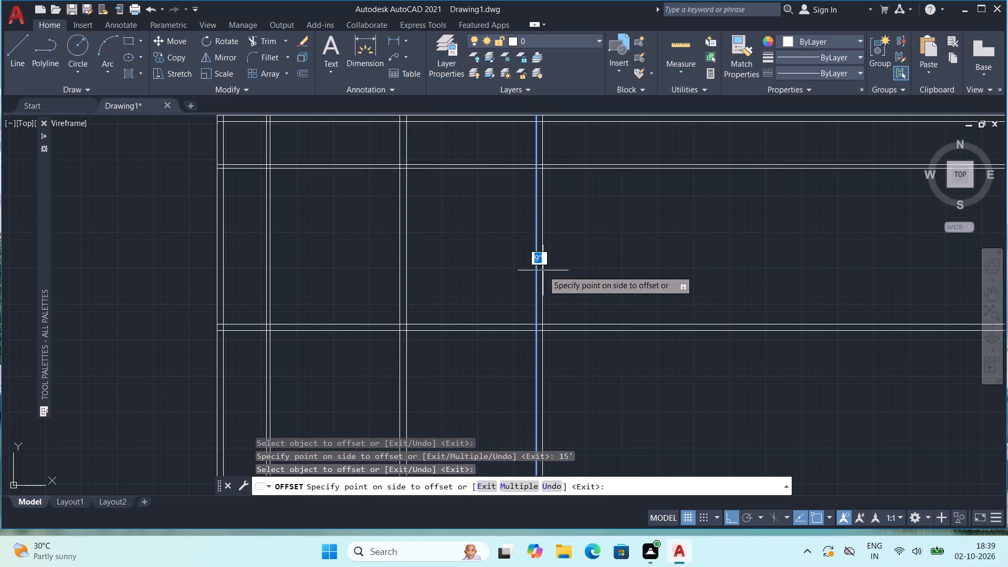
click(544, 271)
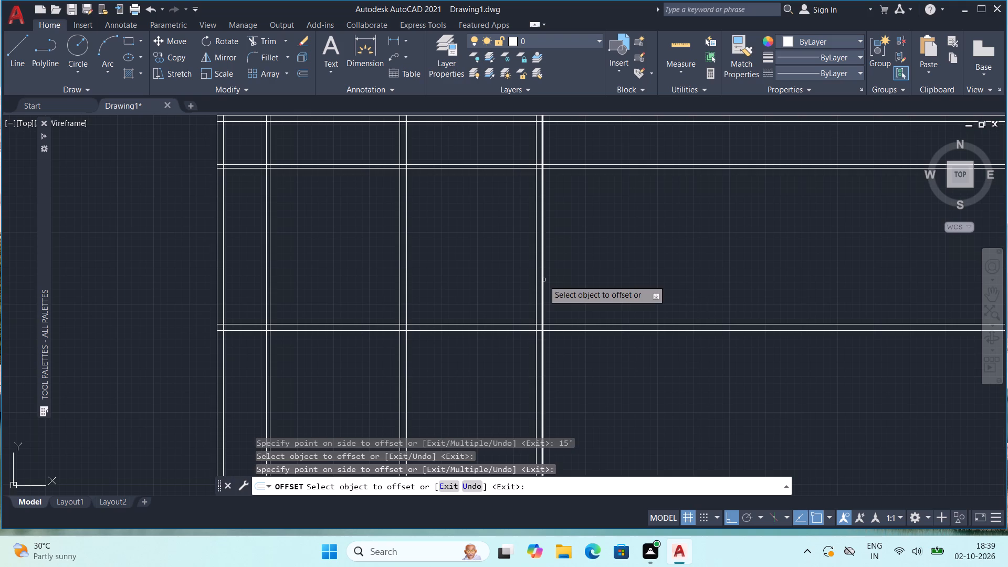
Create the third partition wall by offsetting the second partition's right line 15' to the right and the resulting line another 9".
click(543, 280)
middle_drag(694, 276, 433, 314)
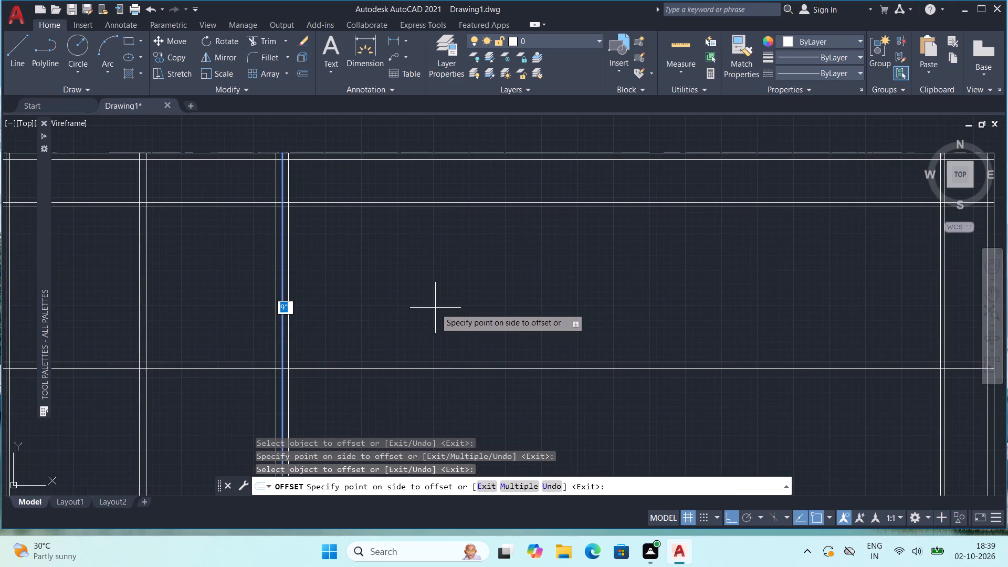
key(1)
key(5)
key(apostrophe)
key(Return)
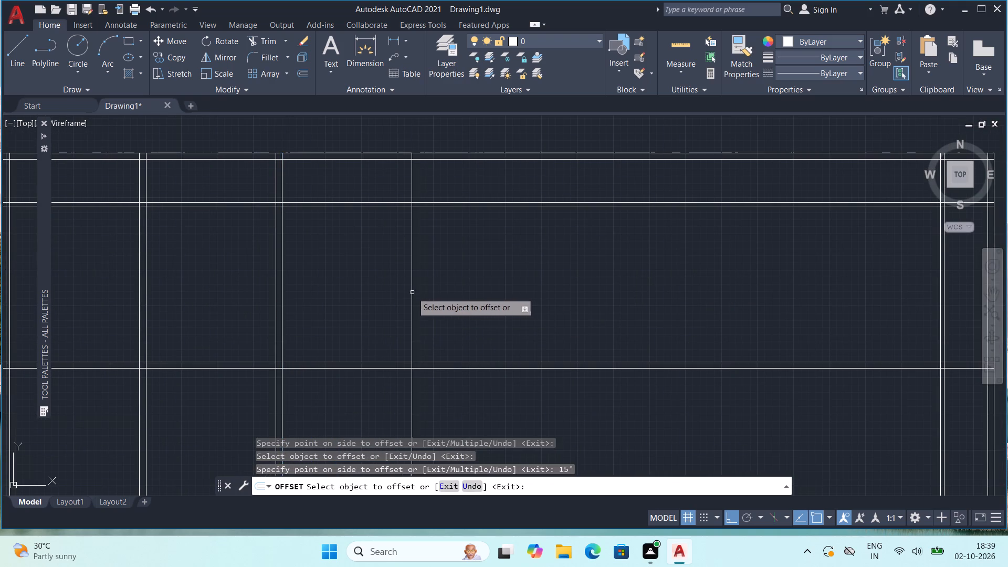
click(412, 292)
click(437, 292)
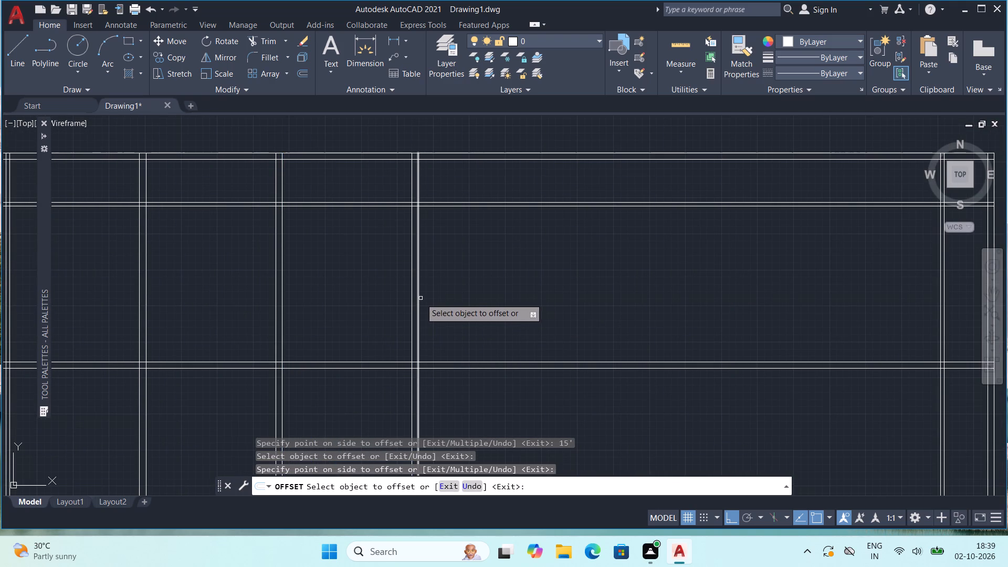
Create the fourth partition wall by offsetting the third partition's right line 15' to the right and the resulting line another 9".
click(418, 299)
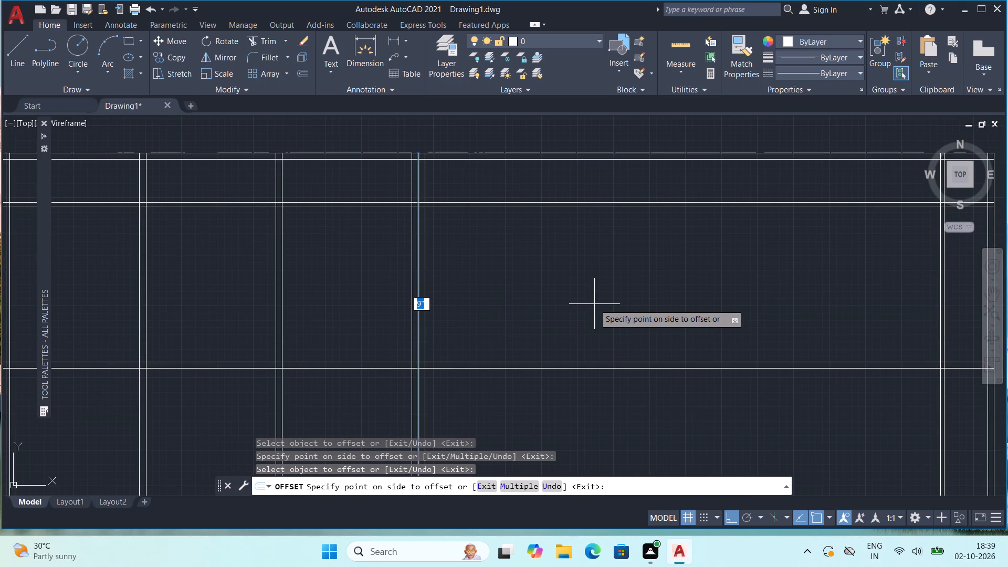
text(15')
key(Return)
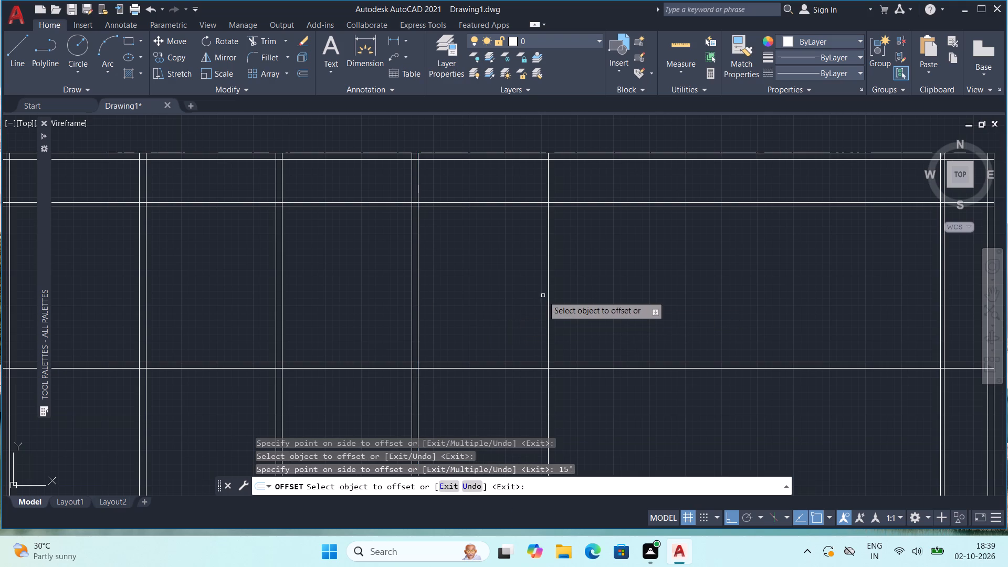
click(550, 276)
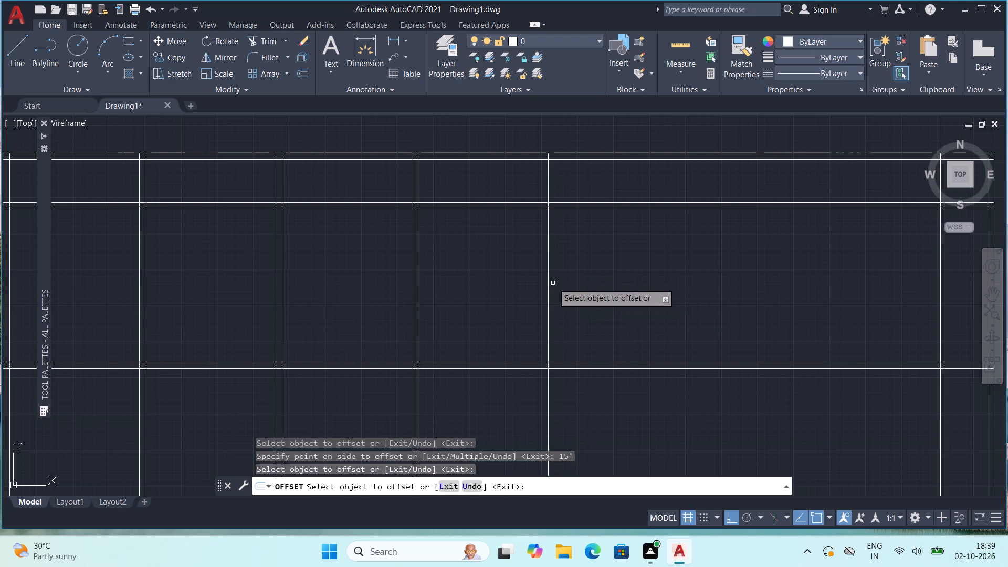
click(547, 263)
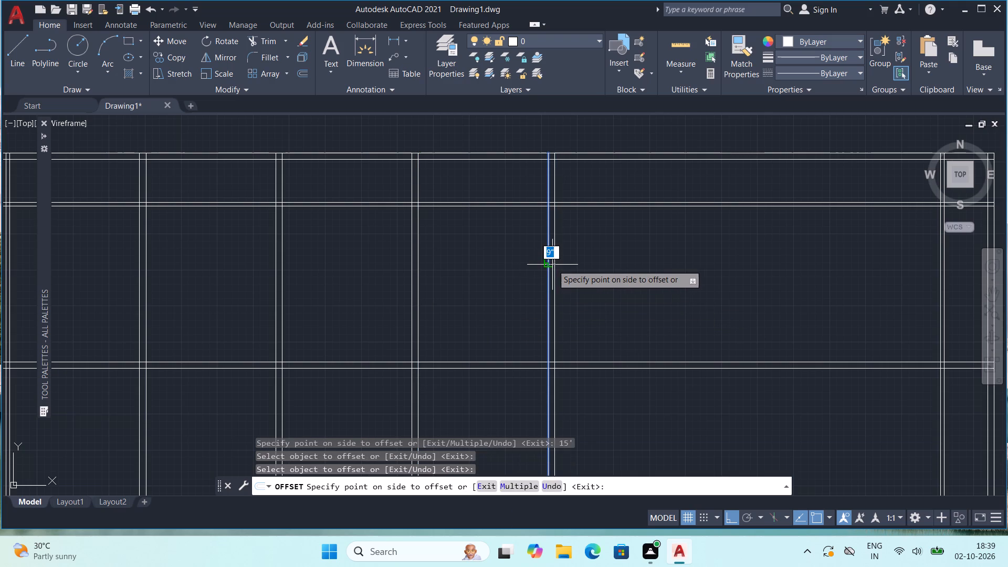
click(553, 264)
Create the fifth partition wall by offsetting the fourth partition's right line 15' to the right and the resulting line another 9".
click(554, 268)
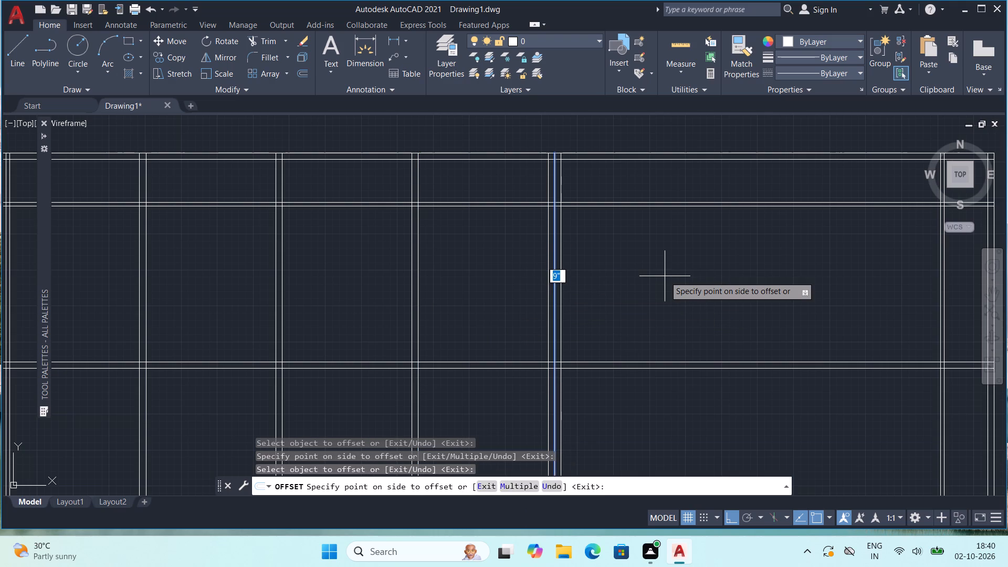
key(1)
text(5')
key(Return)
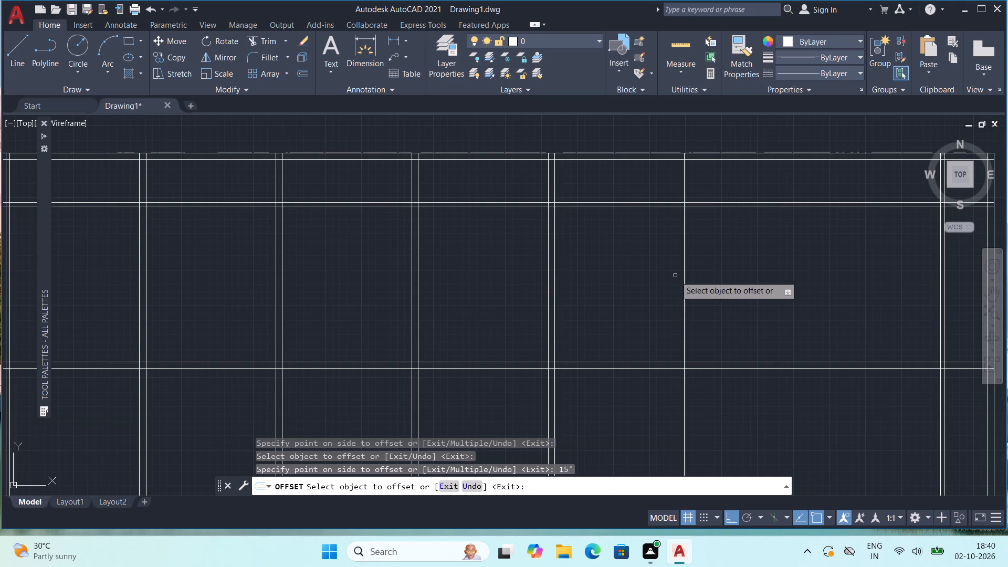
click(683, 268)
click(712, 280)
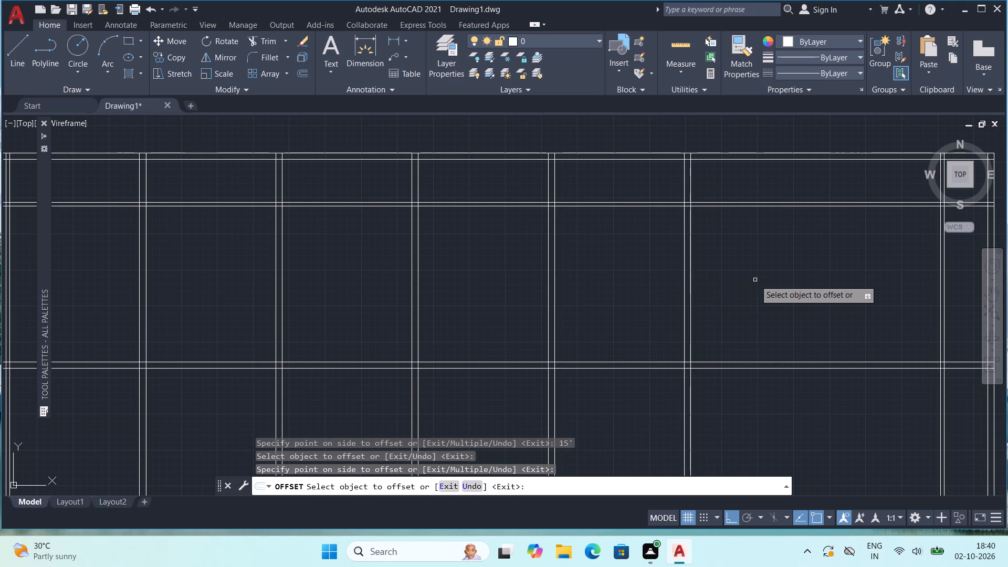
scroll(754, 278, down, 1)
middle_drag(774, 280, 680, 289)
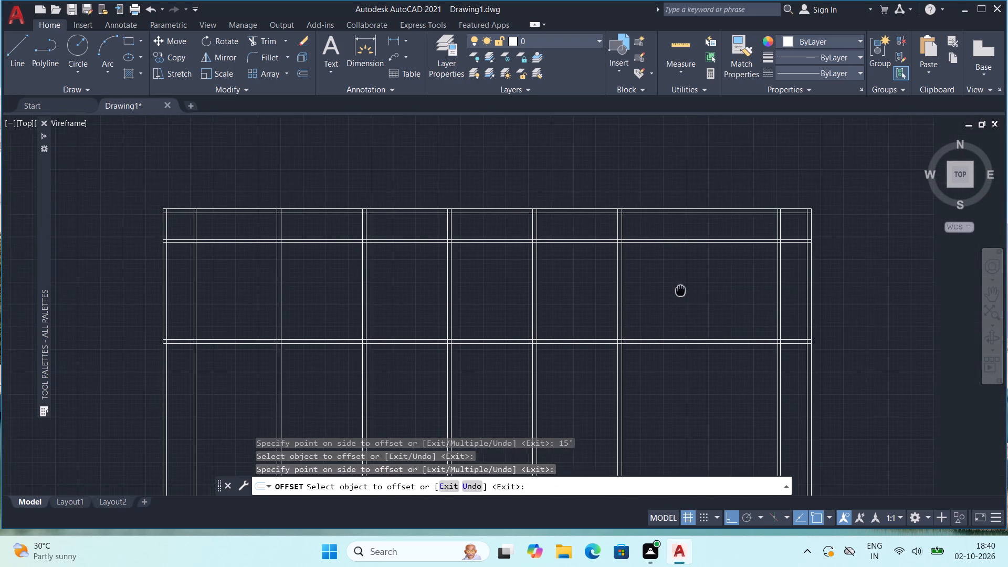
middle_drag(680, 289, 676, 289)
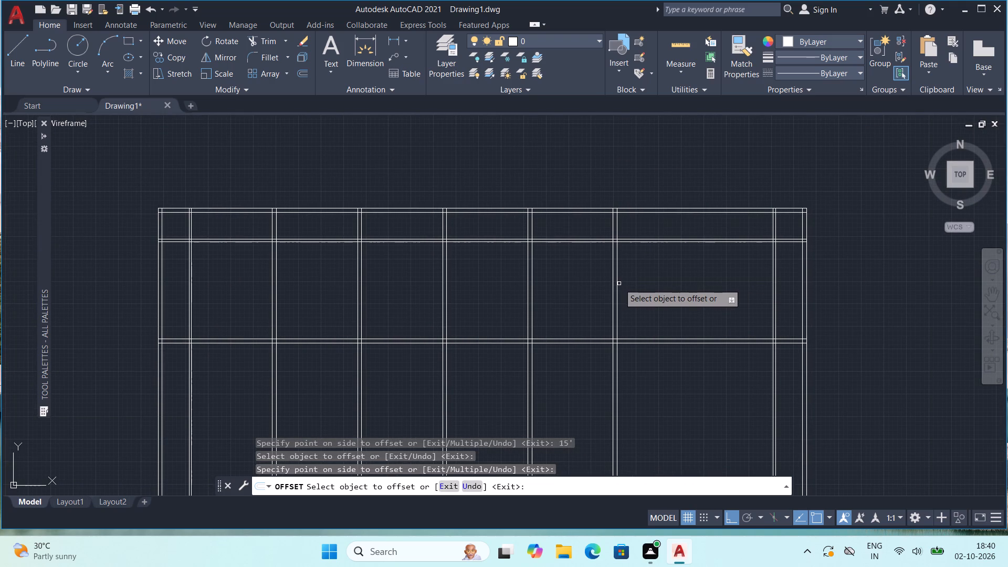
Create the sixth partition wall by offsetting the fifth partition's right line 15' to the right and the resulting line another 9".
click(619, 283)
click(617, 285)
text(15')
key(Return)
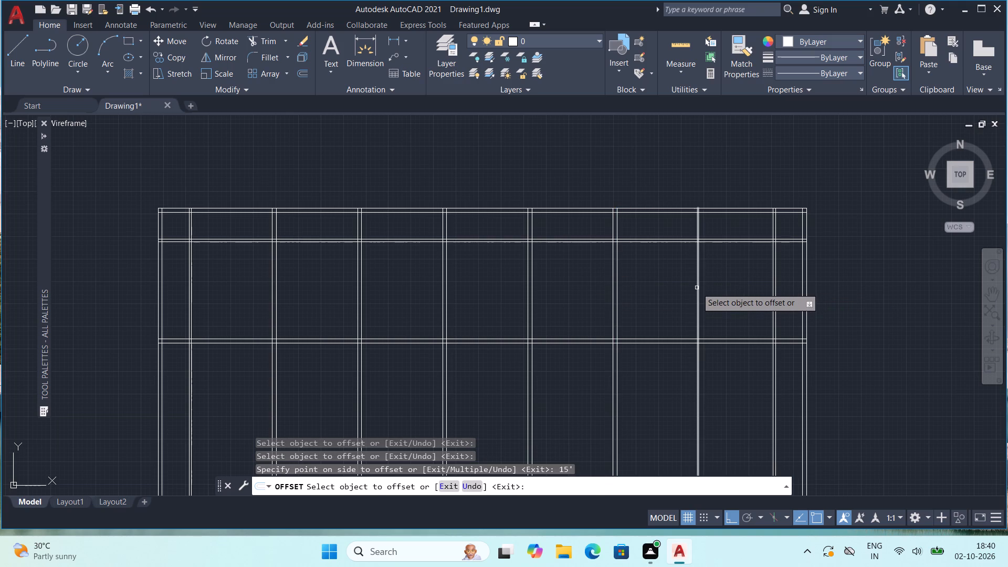
click(698, 283)
click(708, 291)
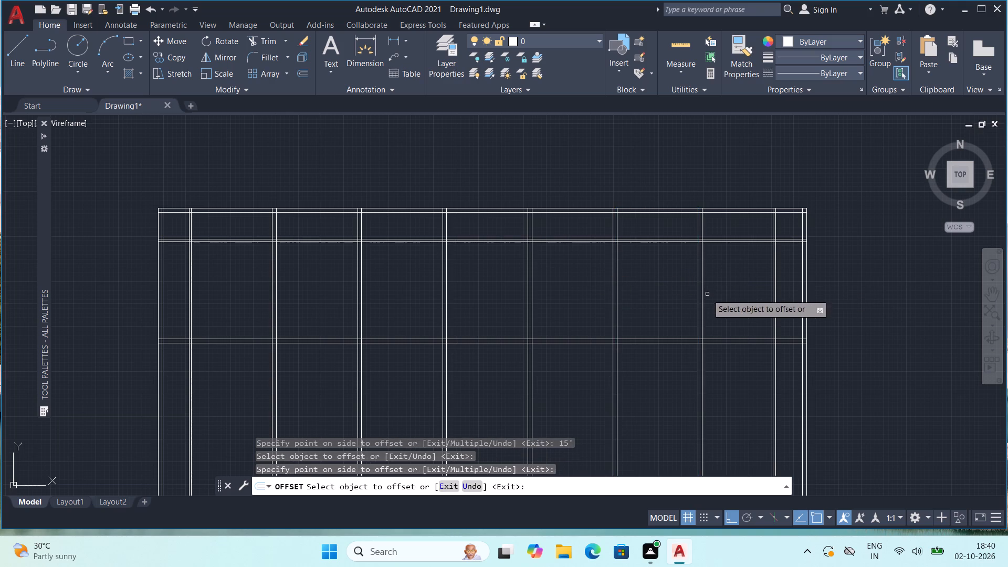
middle_drag(681, 374, 673, 344)
middle_drag(664, 396, 676, 361)
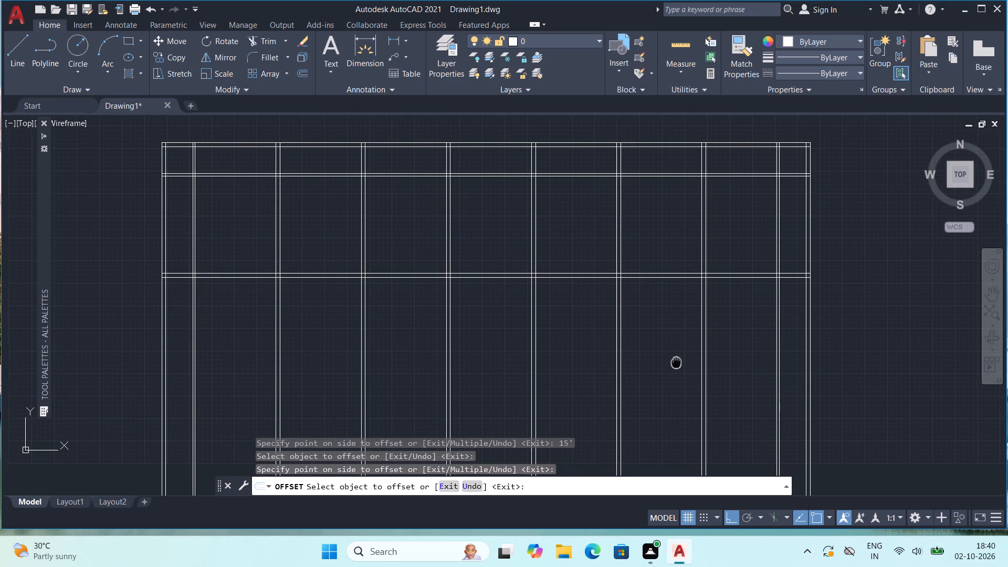
middle_drag(676, 361, 677, 360)
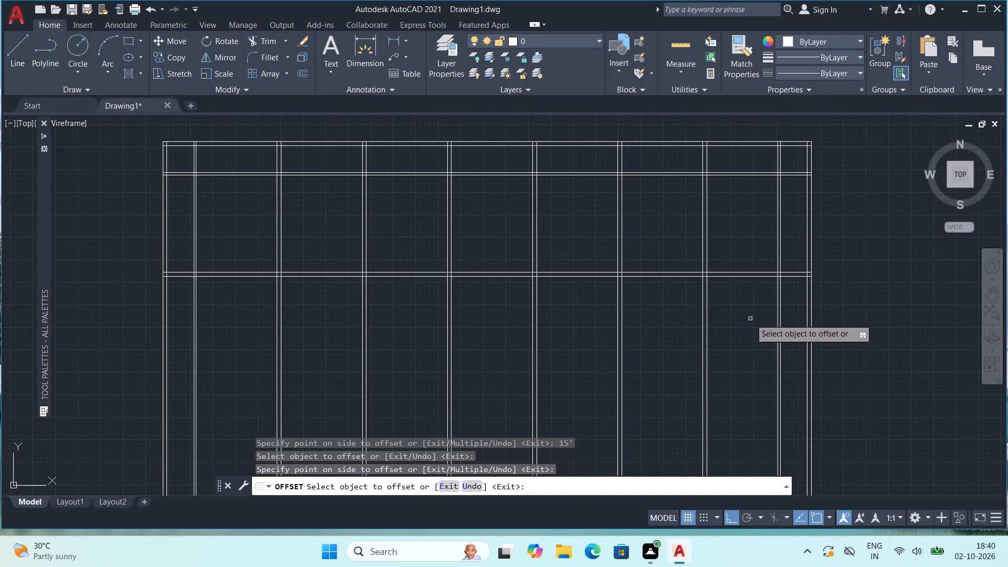
key(Escape)
key(Escape)
Measure the spacing between the sixth partition and the right setback wall.
click(685, 49)
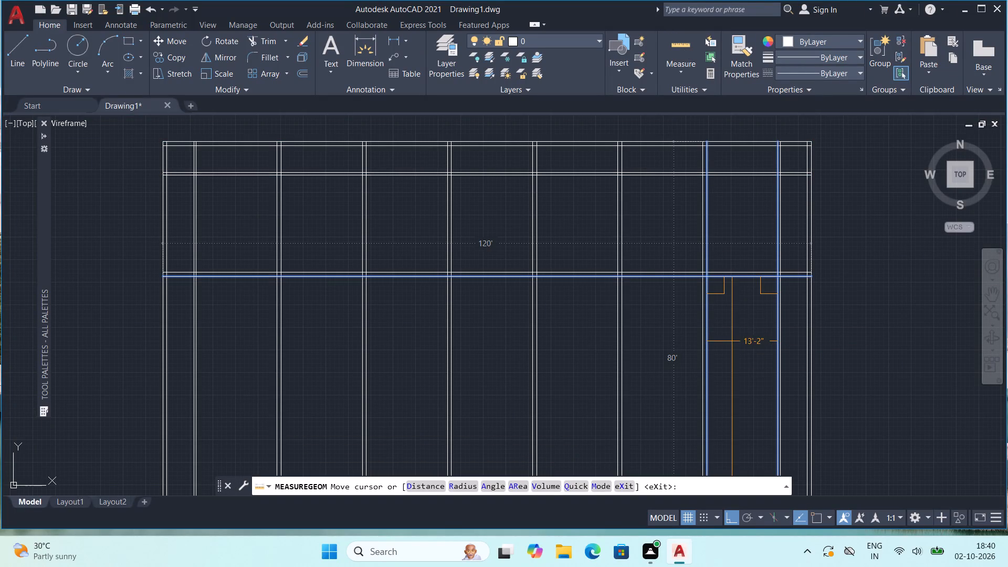
middle_drag(731, 341, 647, 346)
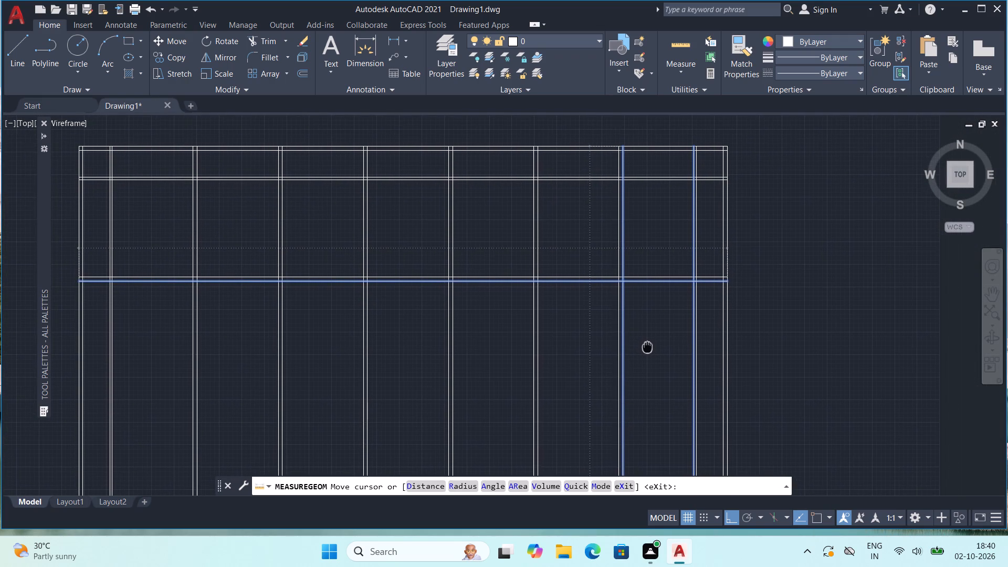
middle_drag(647, 346, 647, 337)
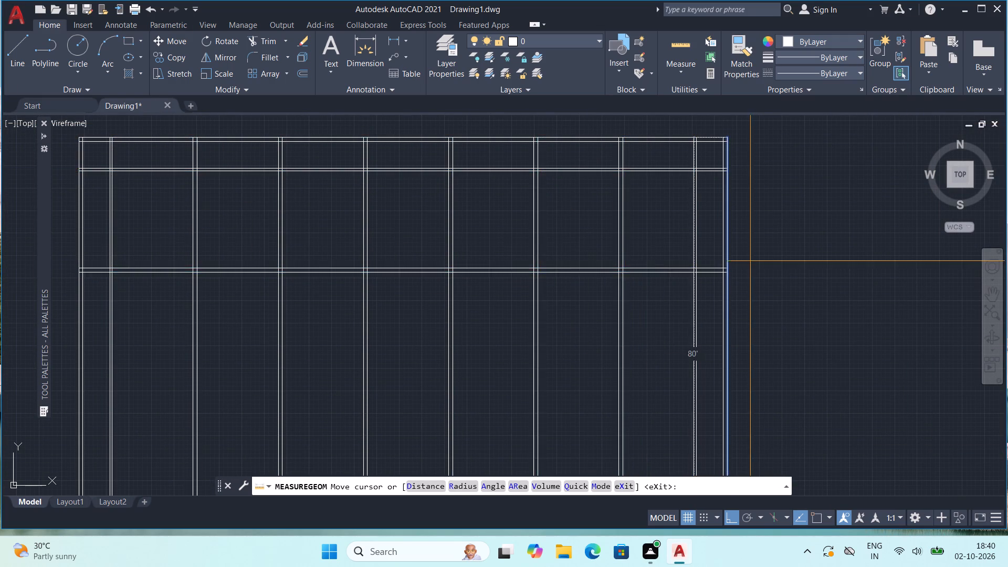
key(Escape)
key(Escape)
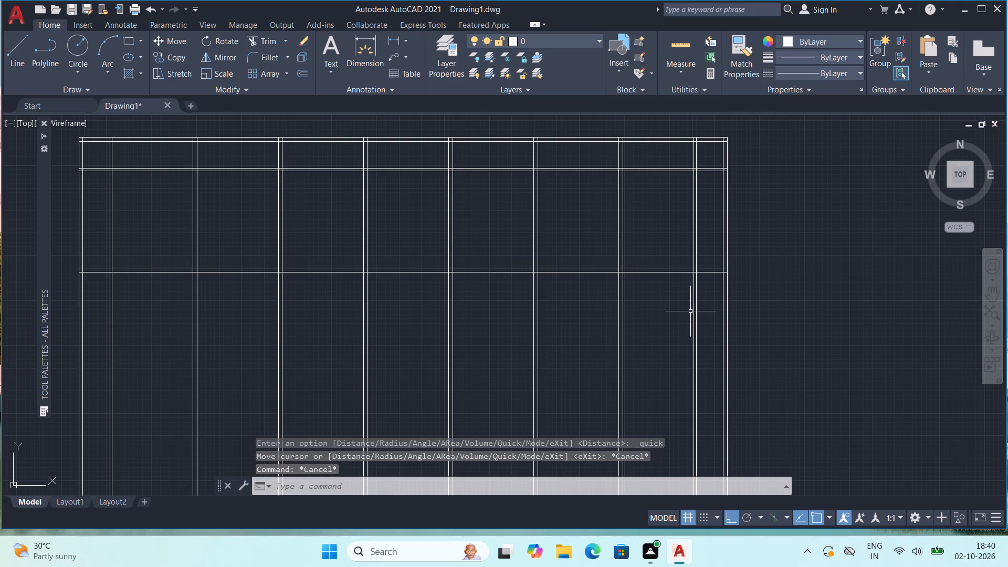
Delete both vertical lines of the right setback wall.
click(694, 304)
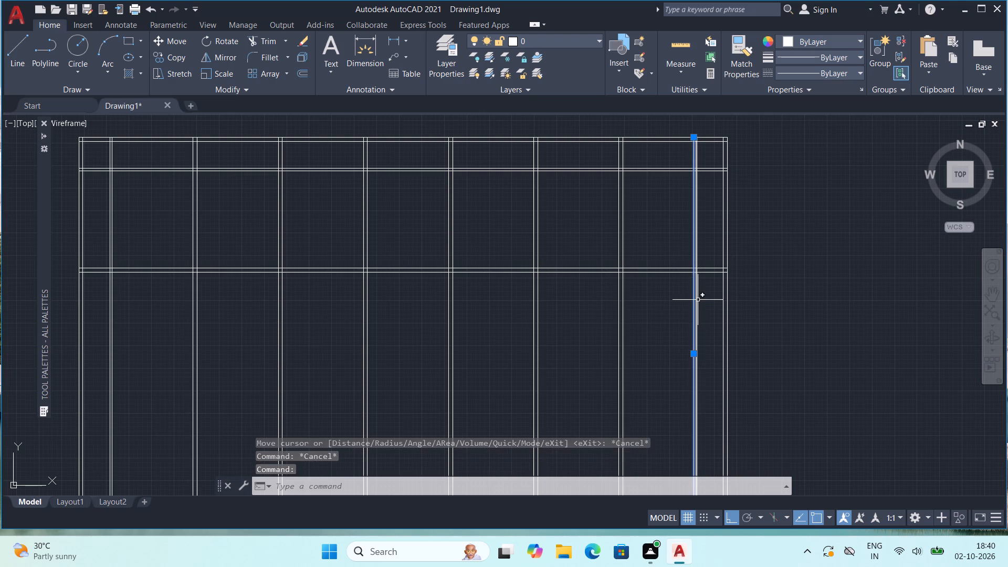
click(697, 301)
key(Delete)
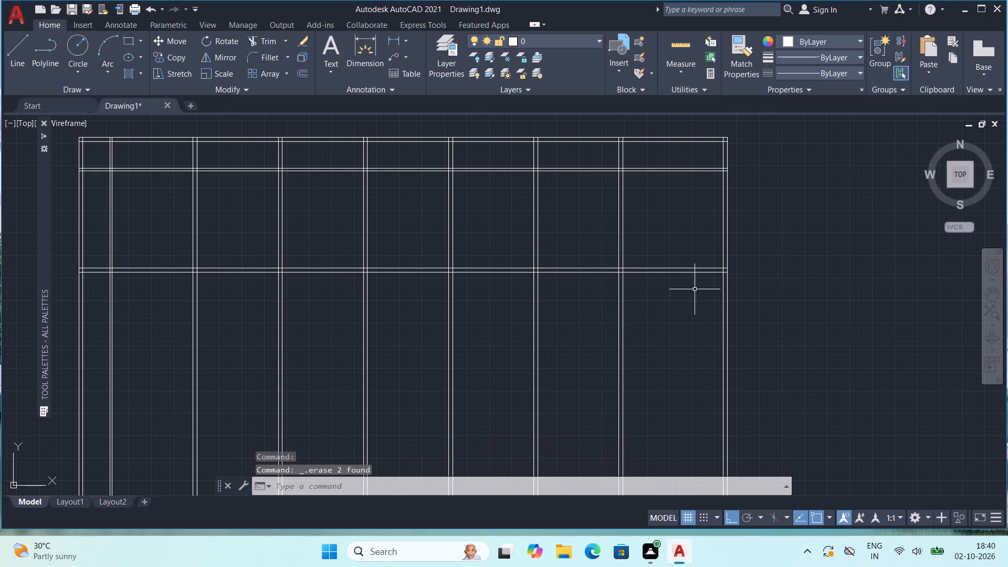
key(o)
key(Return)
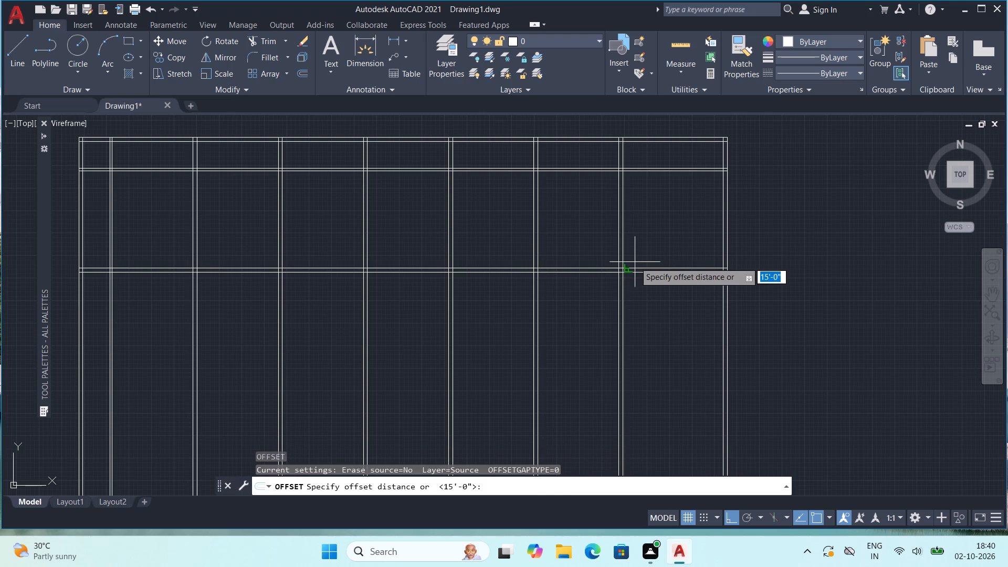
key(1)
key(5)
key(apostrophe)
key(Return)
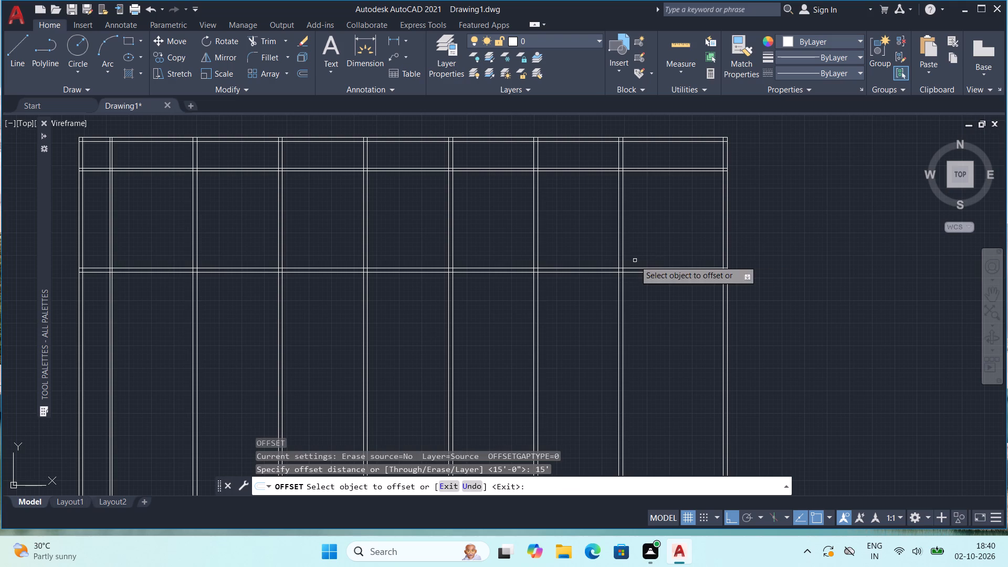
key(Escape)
Measure the space between the sixth partition and the right outer wall.
click(682, 46)
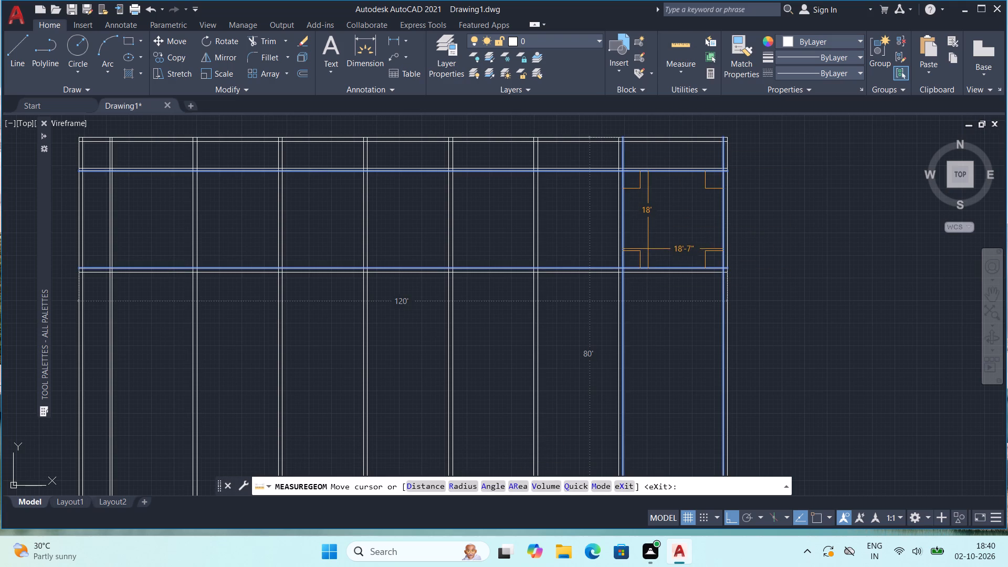
key(Escape)
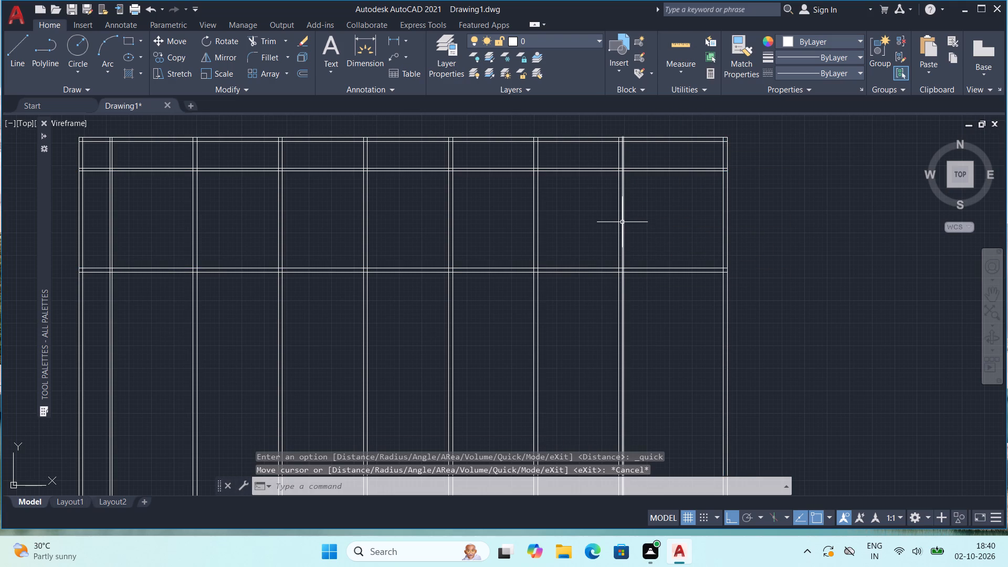
Create the seventh partition wall by offsetting the sixth partition's right line 15' to the right and the resulting line another 9".
key(o)
key(Return)
key(1)
text(5')
key(Return)
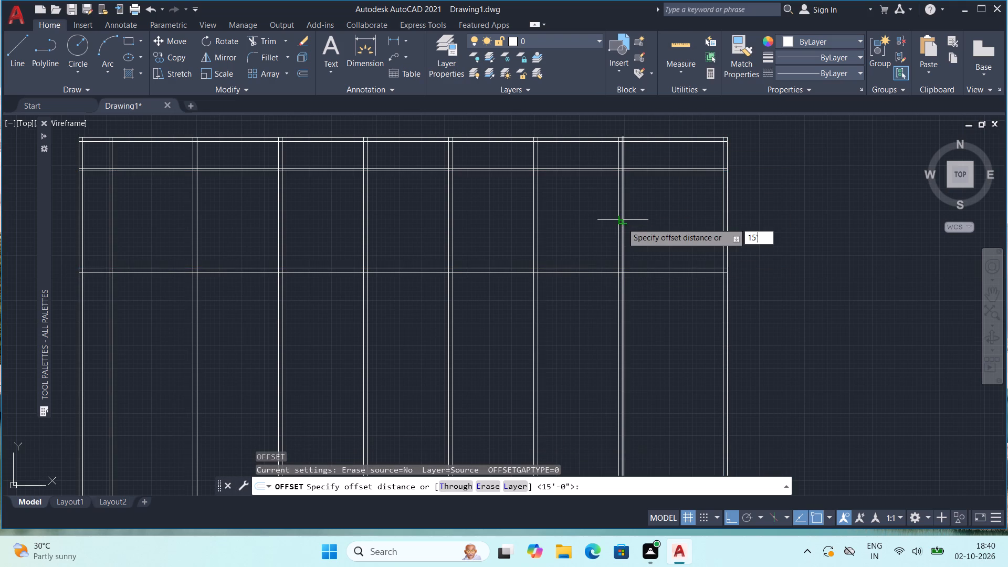
click(623, 219)
click(715, 222)
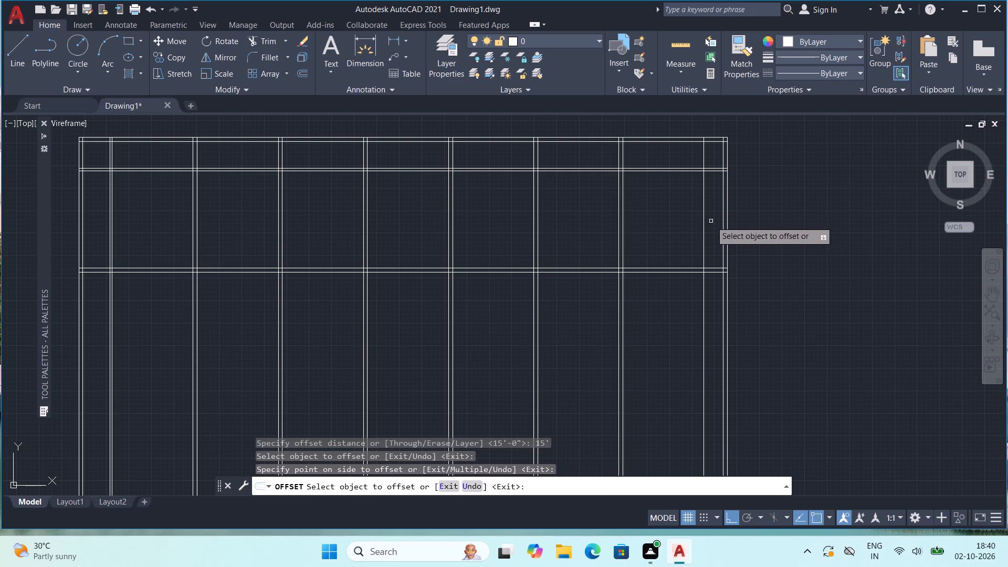
click(704, 229)
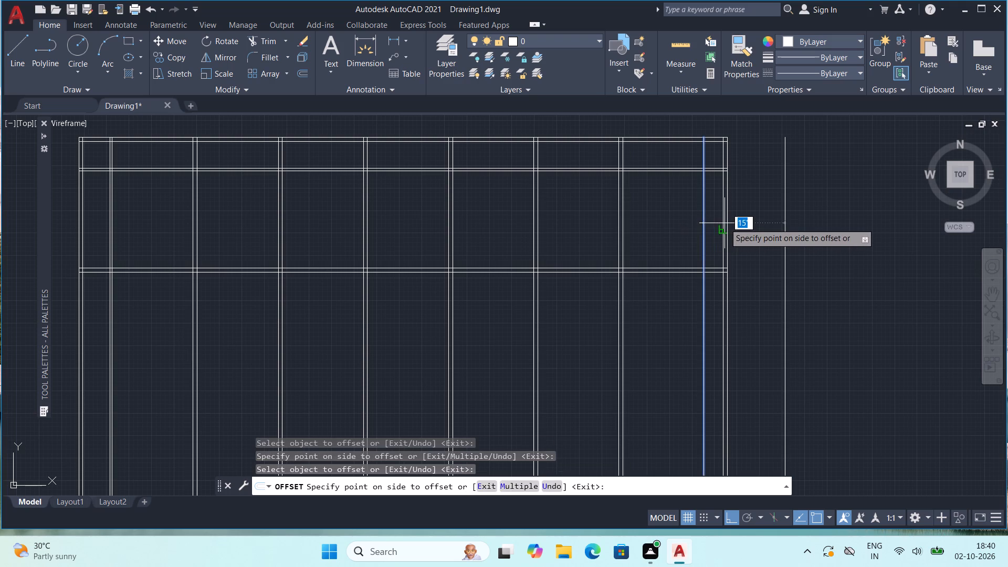
key(5)
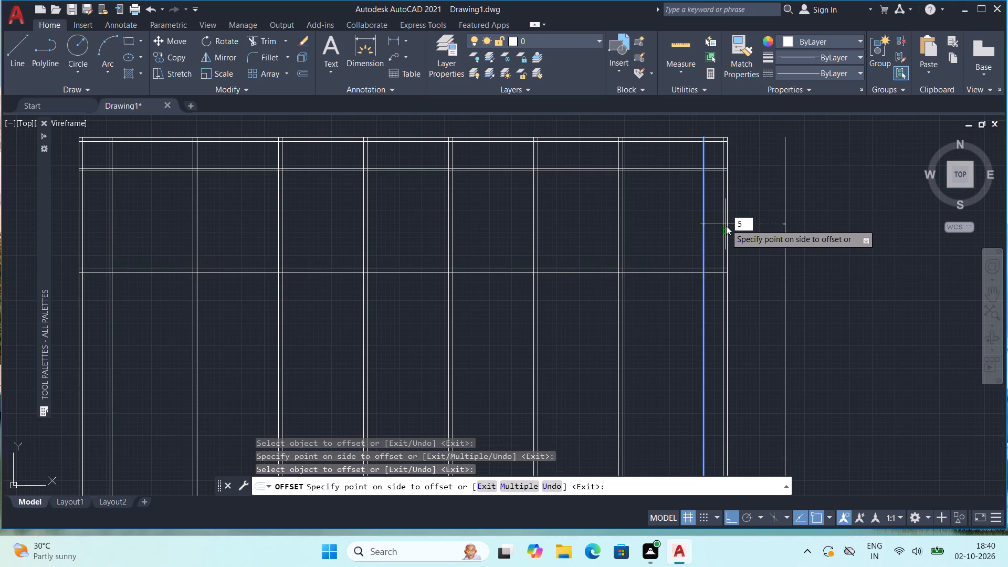
key(BackSpace)
text(9")
key(Return)
middle_drag(722, 226, 723, 207)
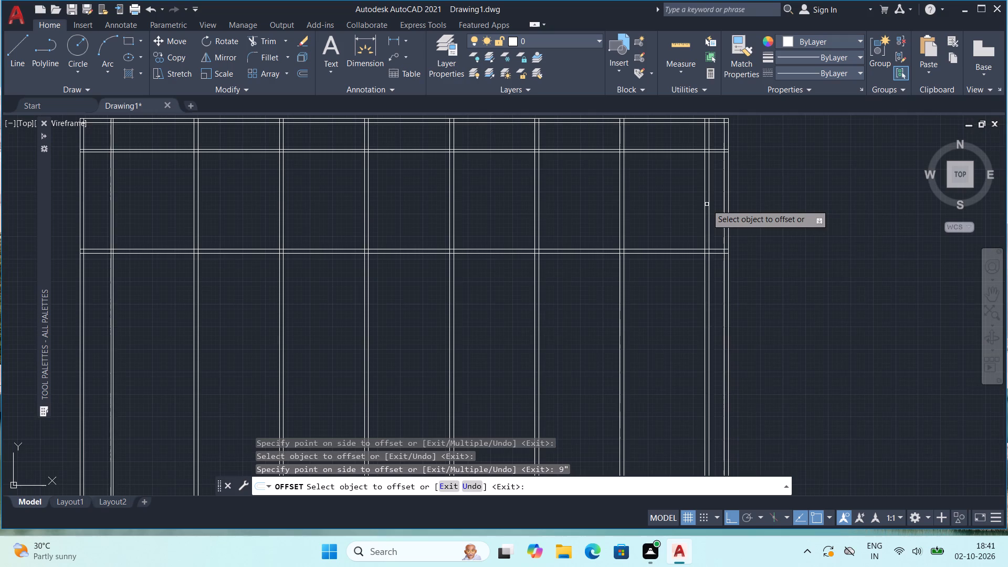
Offset the seventh partition's right line 5' to the right for the inner face of a new right outer wall.
click(710, 202)
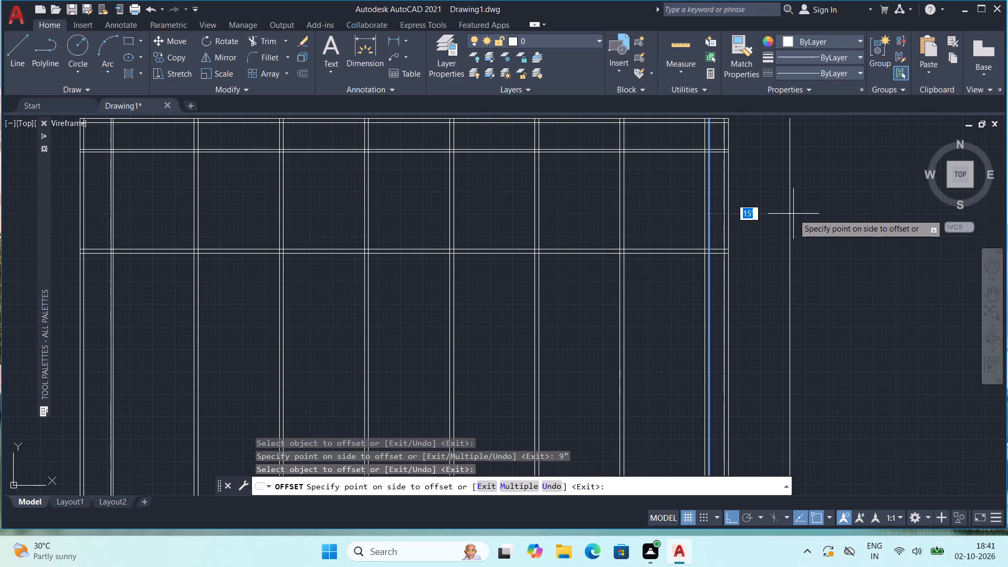
key(5)
key(apostrophe)
key(Return)
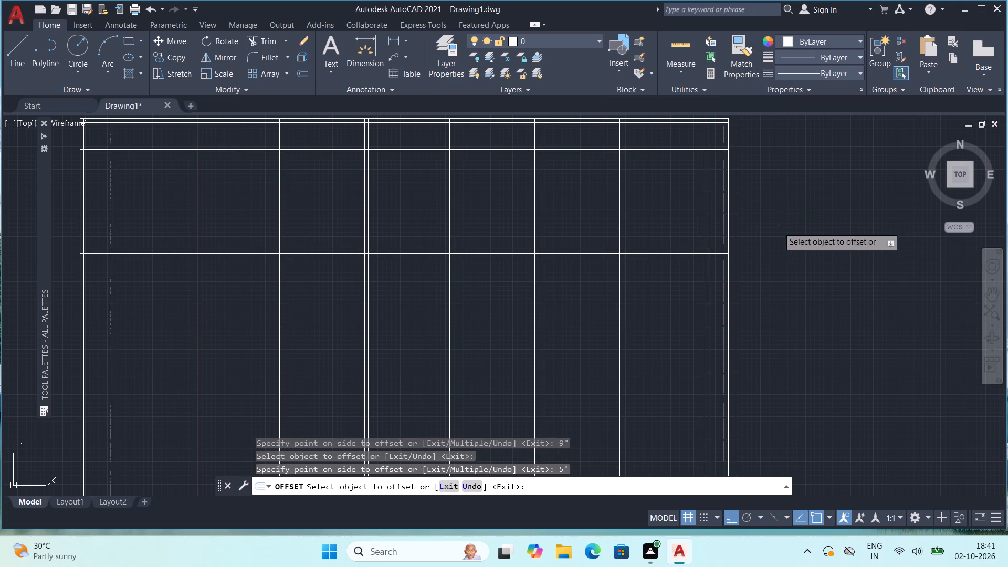
middle_drag(751, 239, 745, 303)
key(Escape)
Delete both vertical lines of the old right outer wall.
click(719, 263)
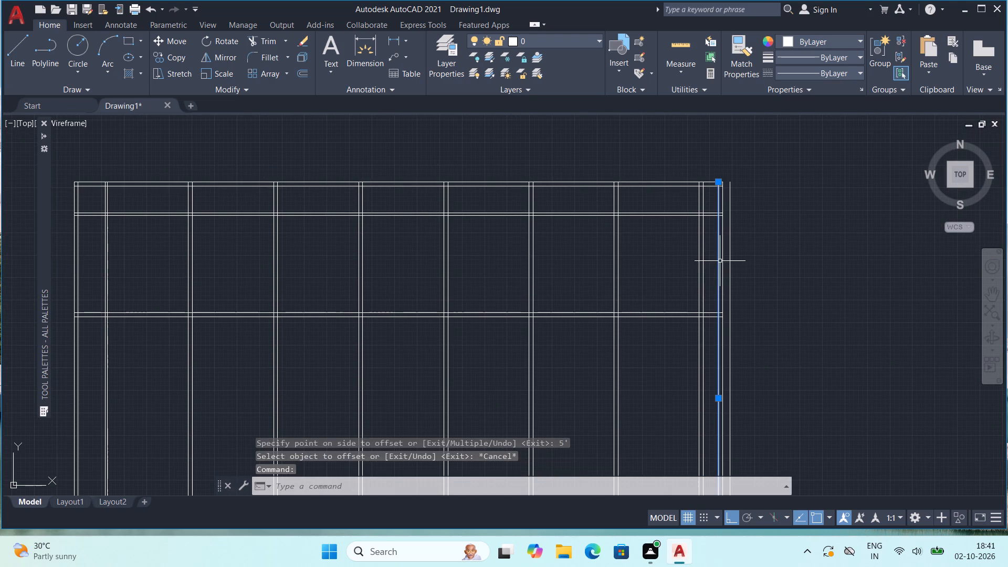
key(Delete)
click(722, 259)
key(Delete)
Offset the new rightmost vertical line 9" to the right to complete the new right outer wall.
scroll(720, 204, up, 1)
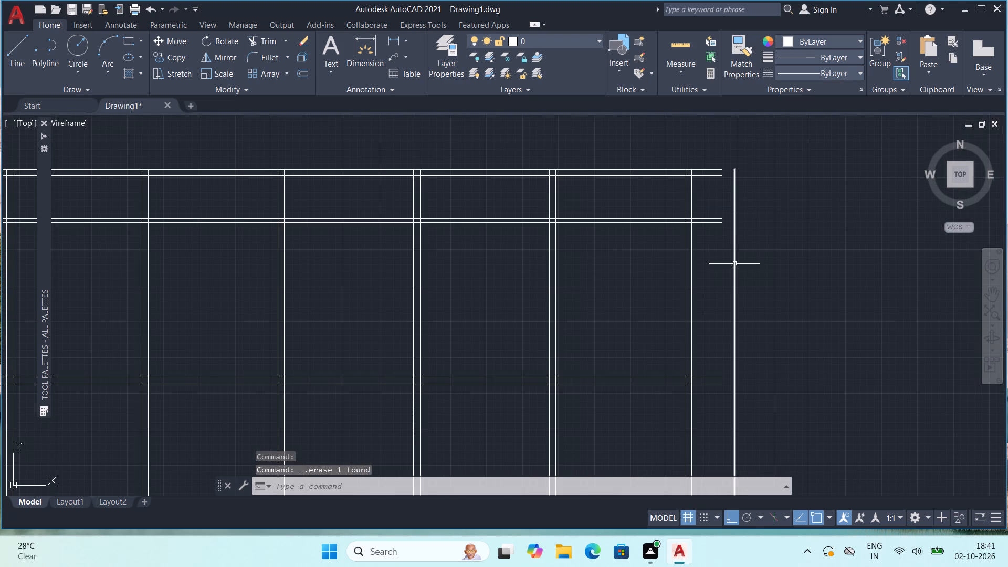
key(o)
key(Return)
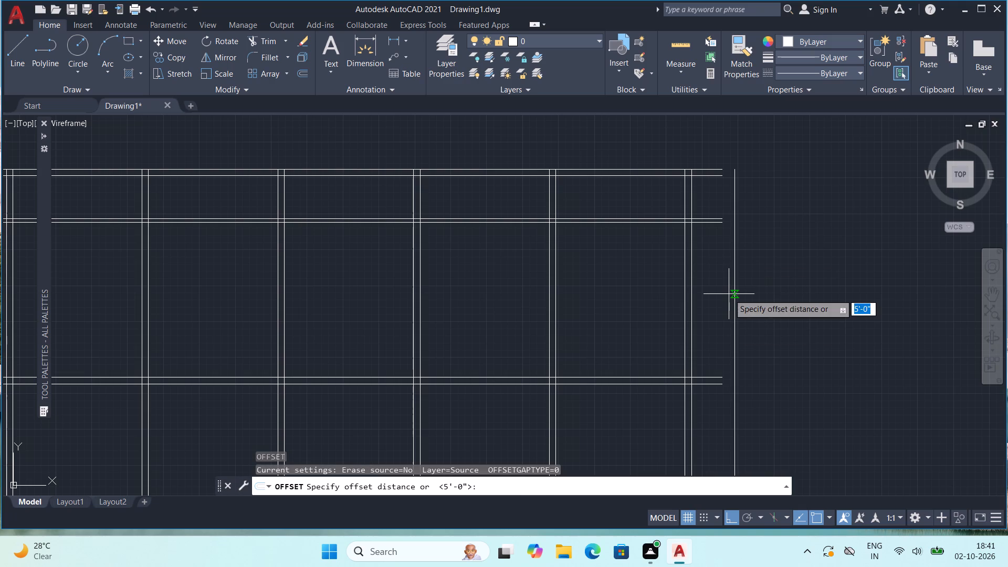
text(9")
key(Return)
click(734, 285)
click(747, 284)
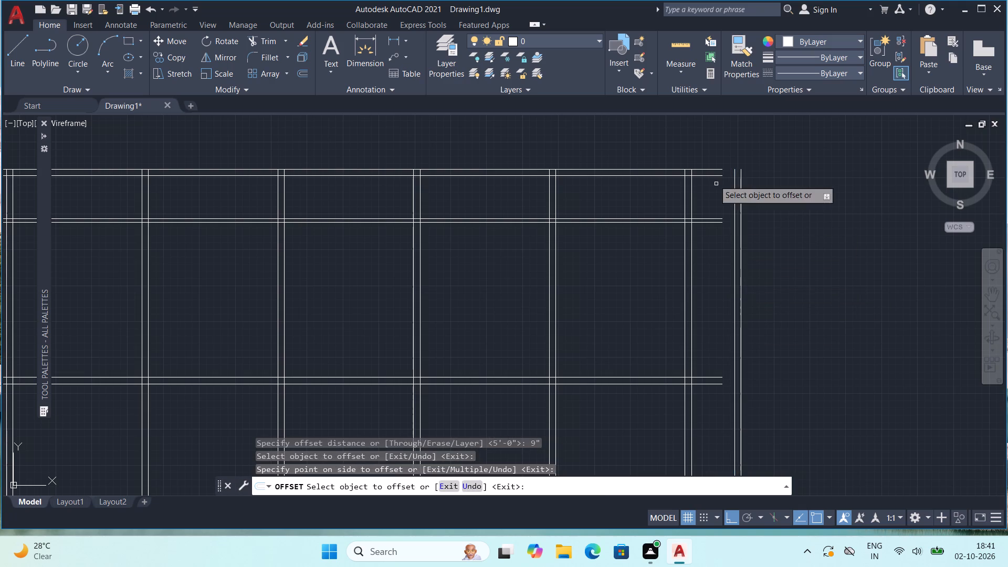
key(Escape)
key(Escape)
key(Escape)
Extend both lines of the top outer wall to the outer face of the new right outer wall.
key(e)
key(x)
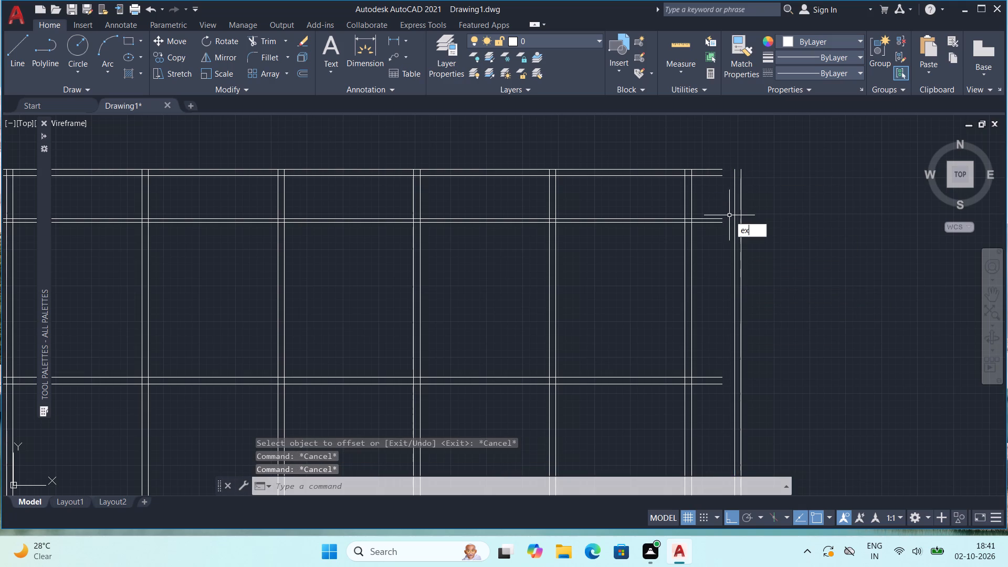
key(Return)
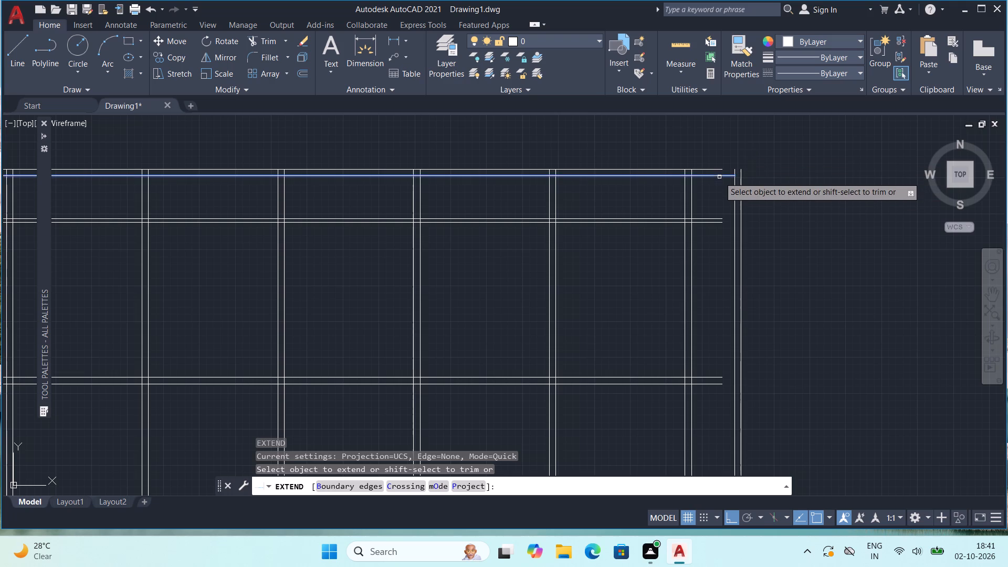
click(718, 175)
click(722, 174)
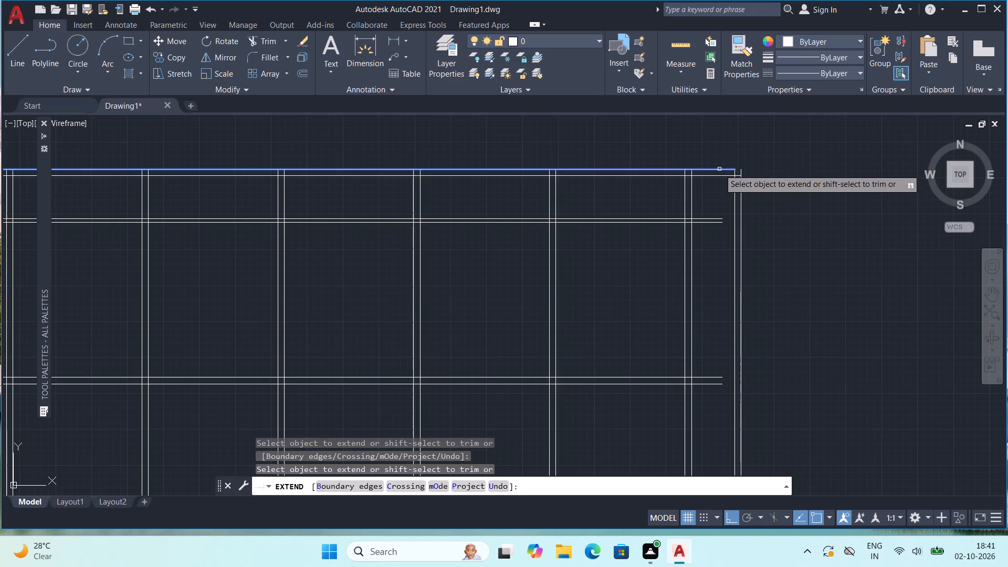
click(719, 169)
click(723, 167)
Extend both lines of the lower horizontal partition to the inner face of the new right outer wall.
scroll(700, 270, down, 2)
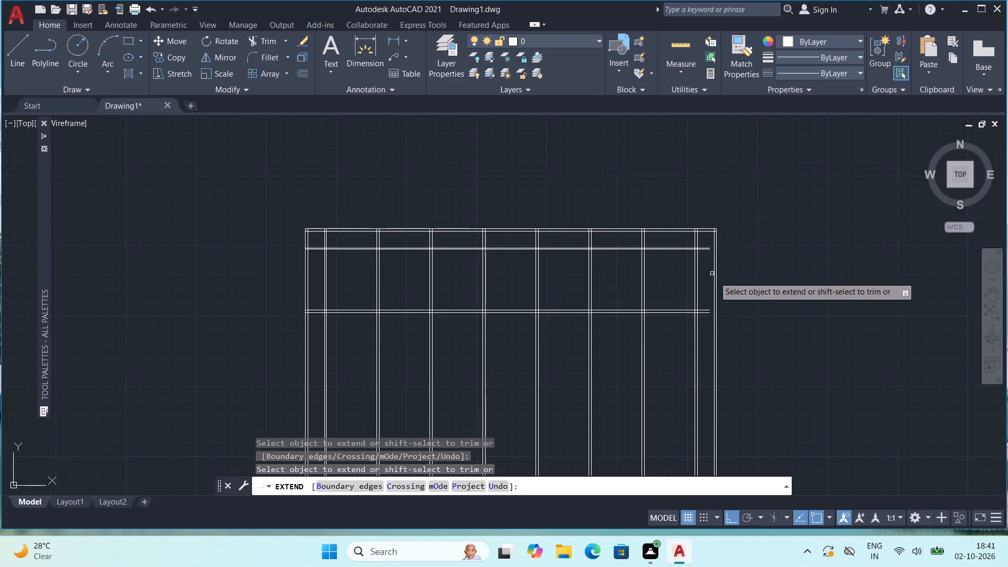
middle_drag(749, 335, 611, 265)
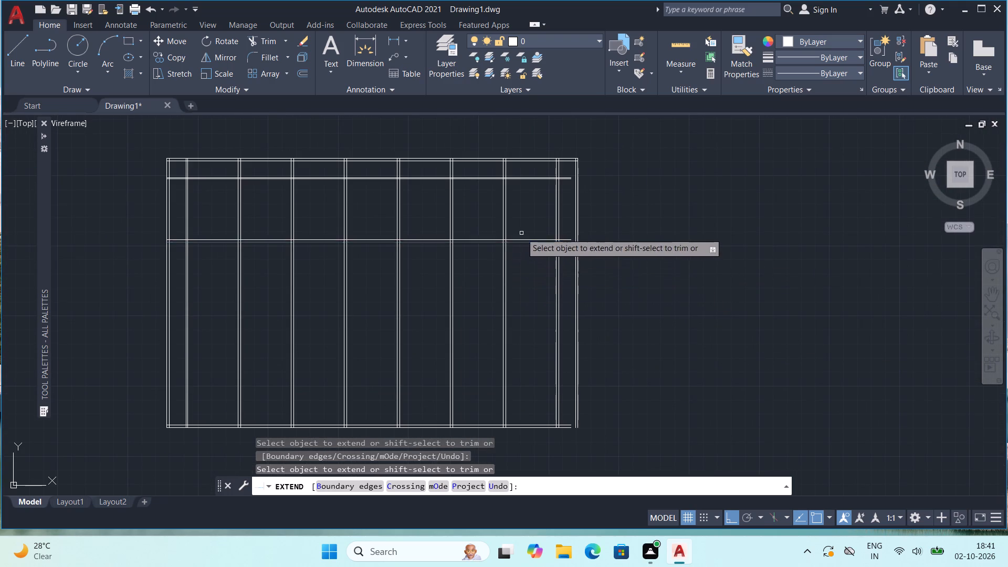
scroll(570, 202, up, 3)
middle_drag(568, 180, 575, 258)
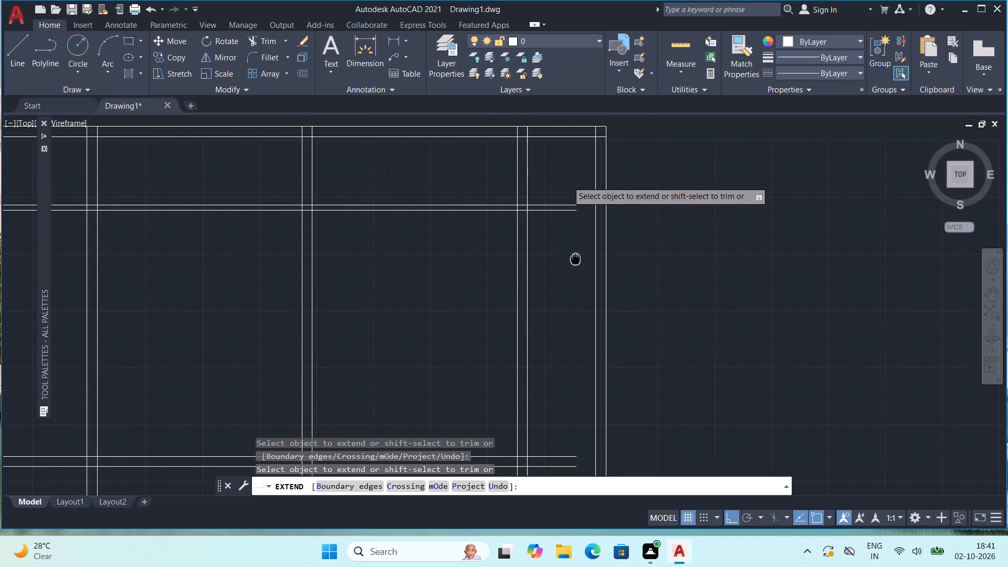
middle_drag(575, 258, 575, 258)
scroll(571, 272, down, 2)
middle_drag(561, 357, 548, 246)
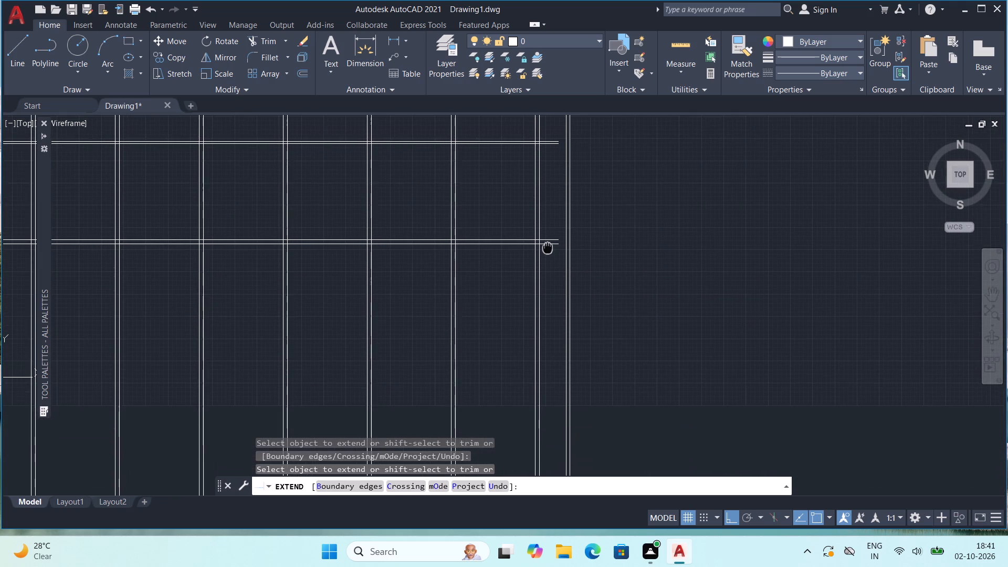
middle_drag(548, 246, 554, 316)
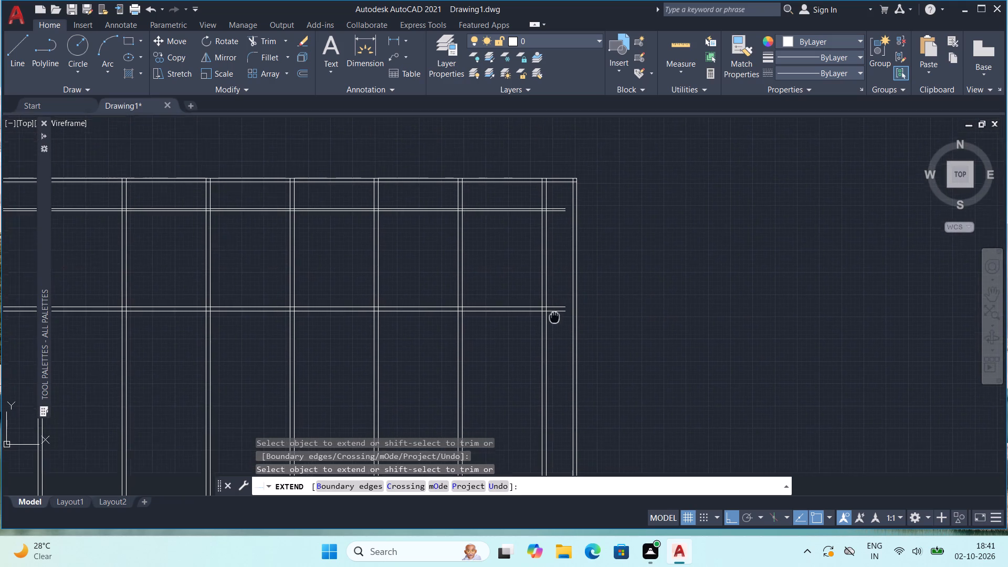
middle_drag(554, 316, 568, 305)
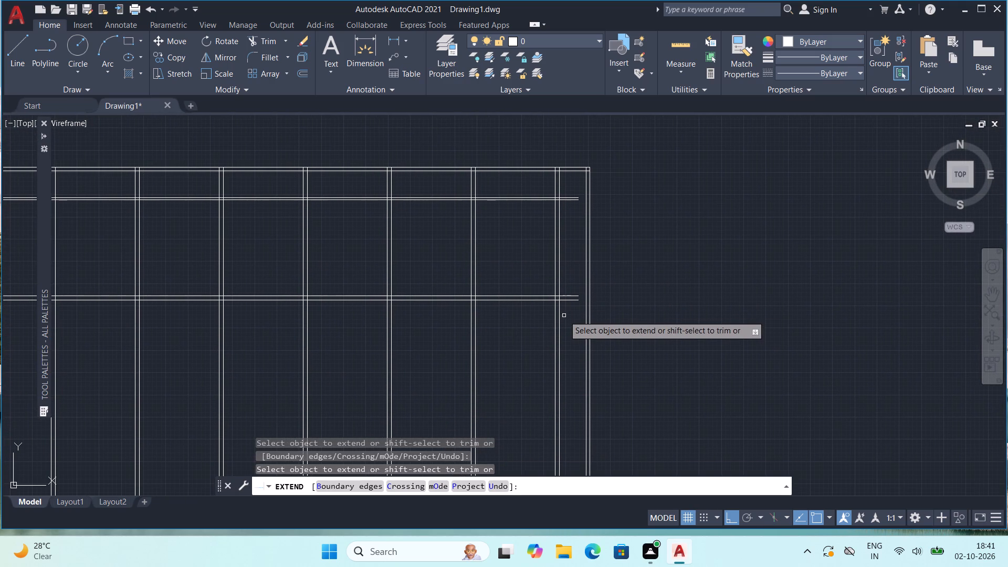
scroll(555, 296, up, 2)
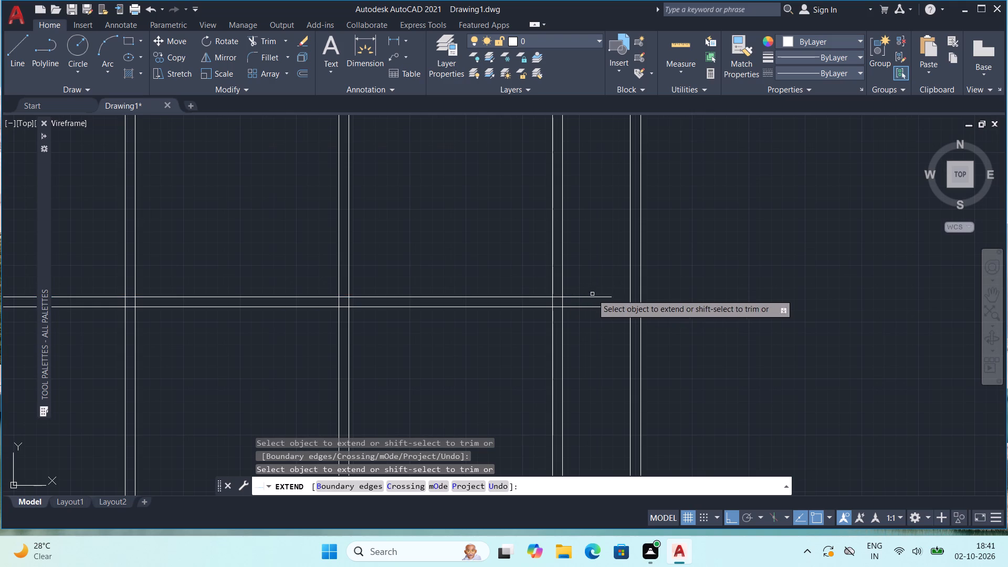
click(596, 297)
click(597, 308)
scroll(607, 280, down, 1)
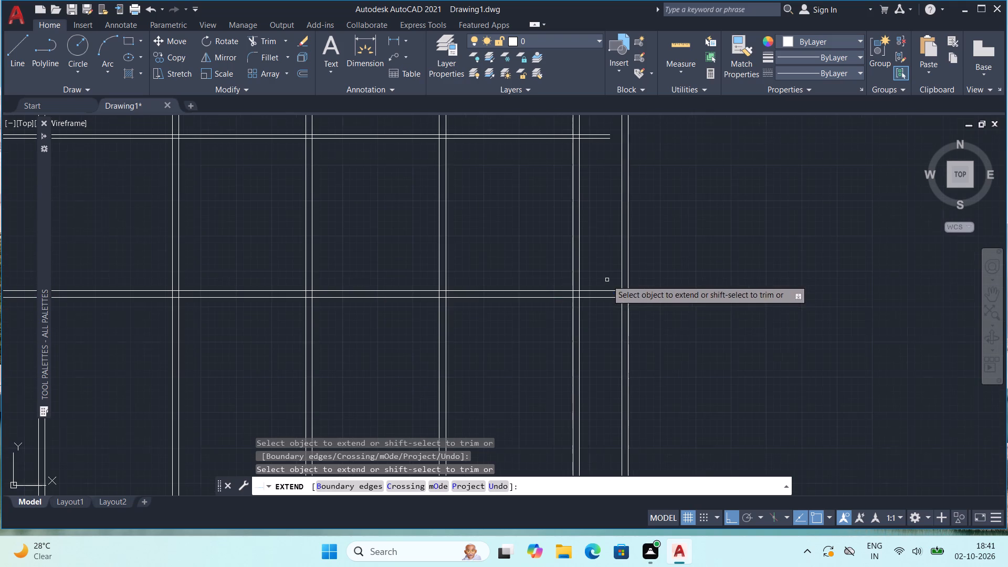
scroll(590, 321, down, 1)
middle_drag(565, 377, 556, 272)
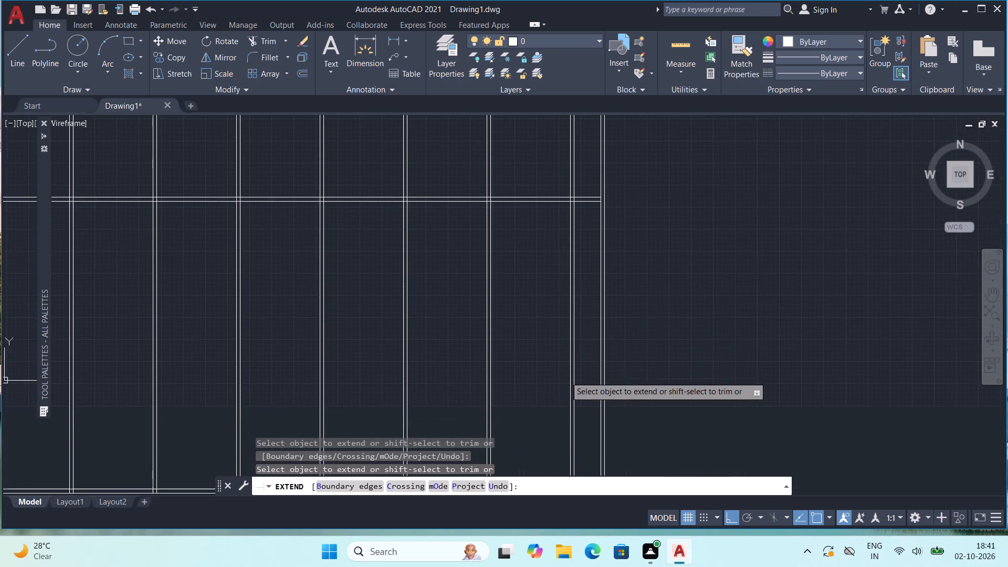
middle_drag(556, 272, 556, 271)
scroll(555, 281, down, 2)
middle_drag(378, 317, 391, 334)
scroll(383, 308, up, 3)
middle_drag(359, 306, 371, 376)
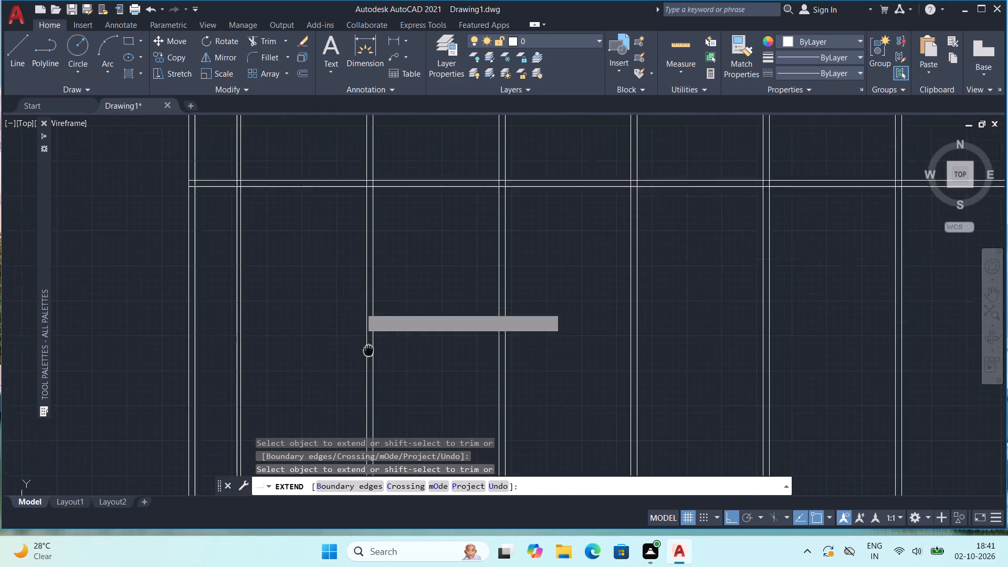
middle_drag(371, 376, 375, 427)
scroll(350, 343, down, 2)
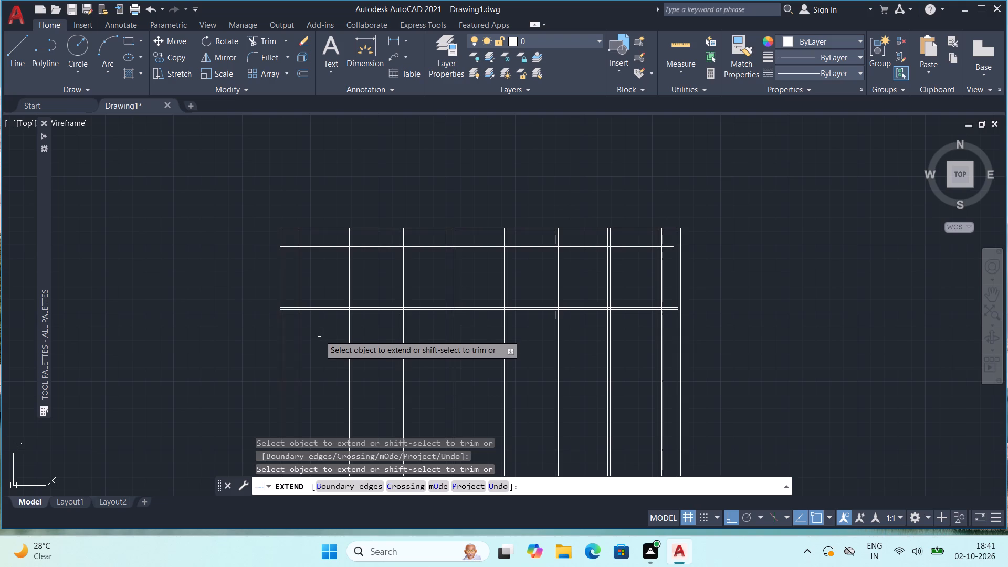
middle_drag(353, 344, 356, 297)
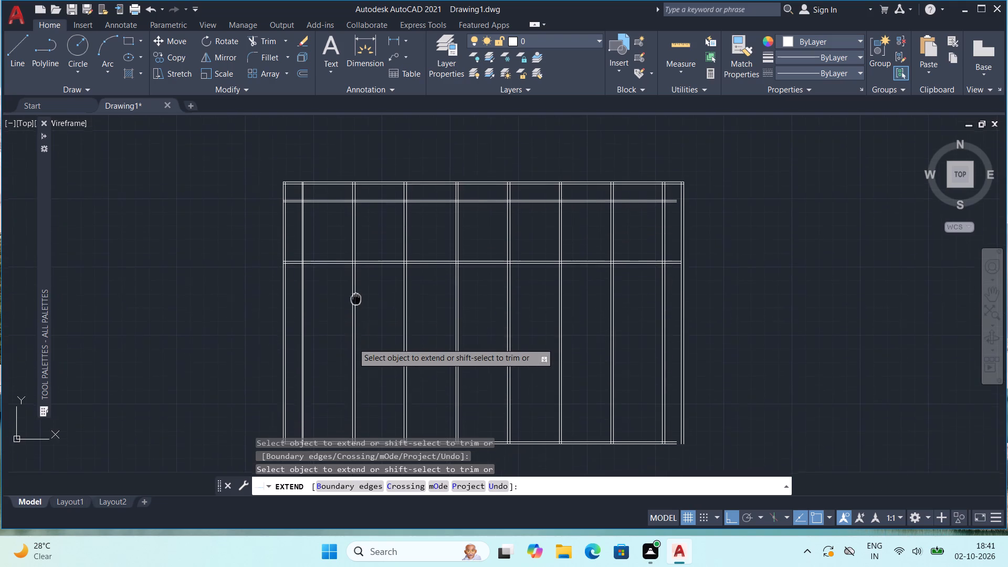
middle_drag(356, 297, 355, 284)
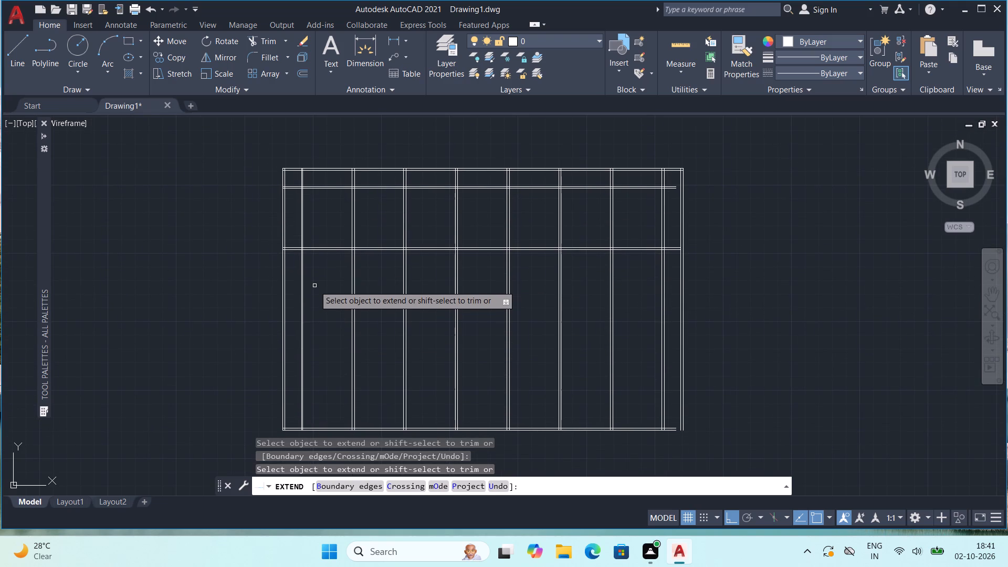
key(Escape)
key(Escape)
key(Escape)
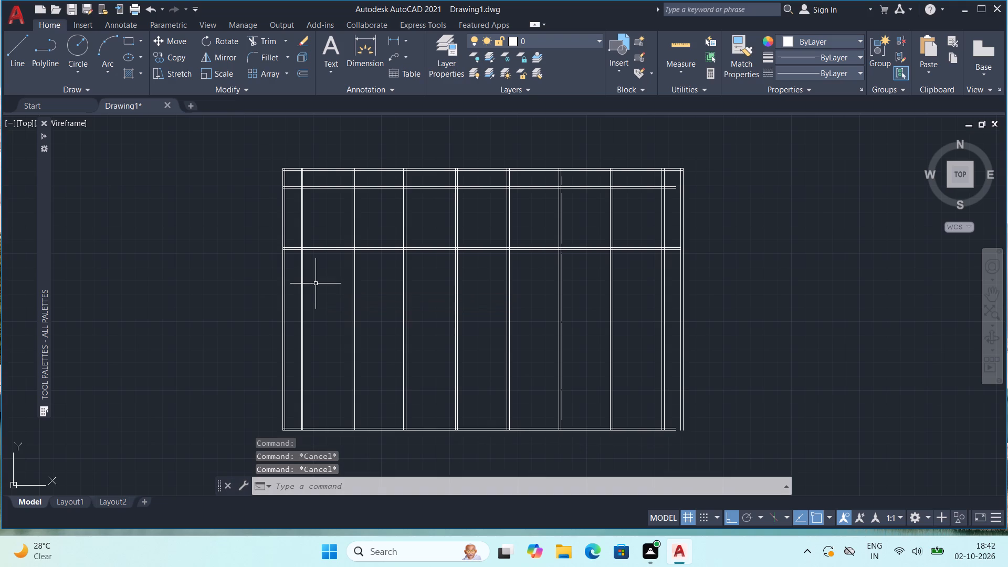
key(Escape)
Trim the first six vertical partitions between the lower horizontal partition and the bottom outer wall.
key(t)
key(r)
key(Return)
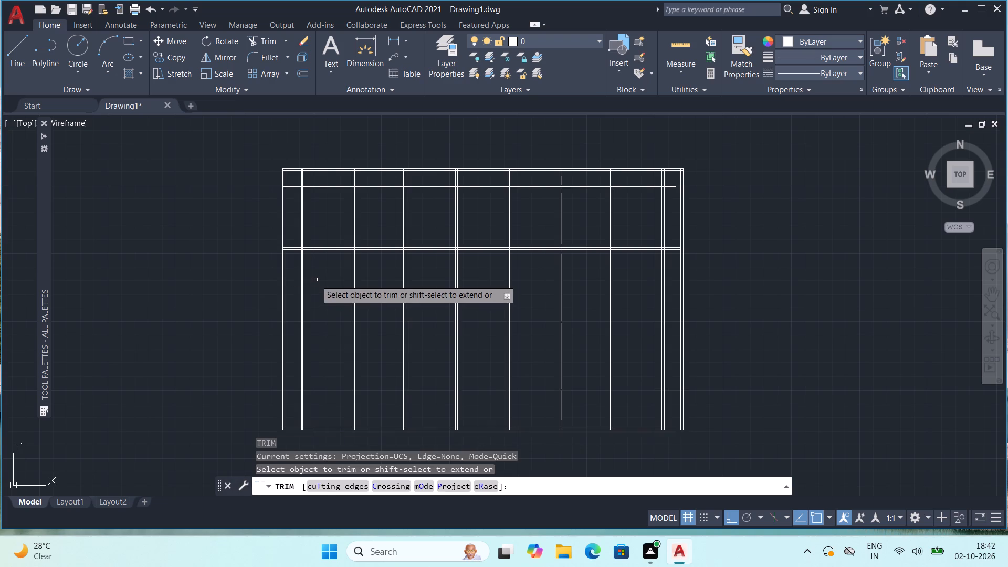
drag(326, 278, 618, 293)
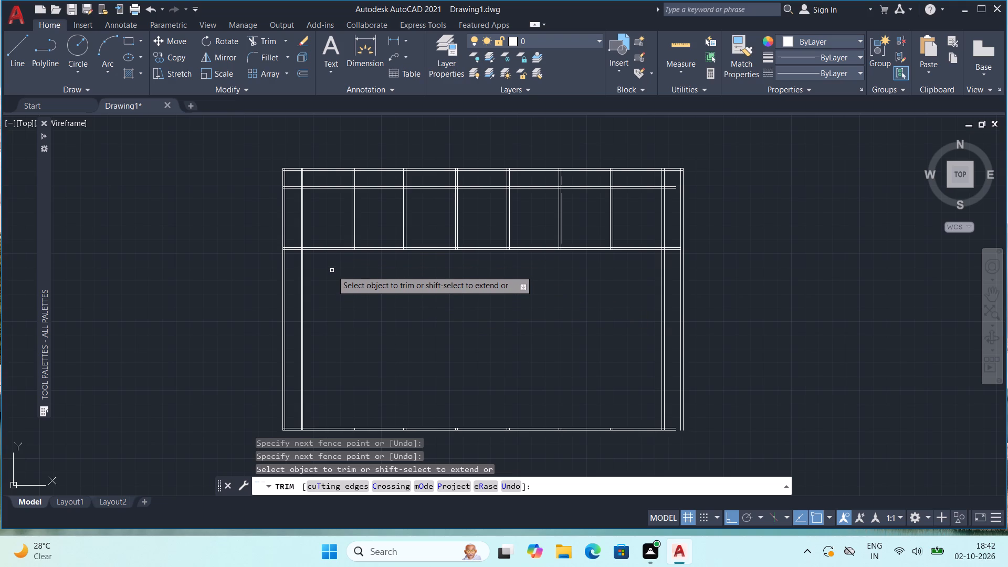
key(Escape)
Extend both lines of the first trimmed partition back down to the bottom outer wall.
scroll(368, 256, up, 1)
middle_drag(368, 256, 368, 212)
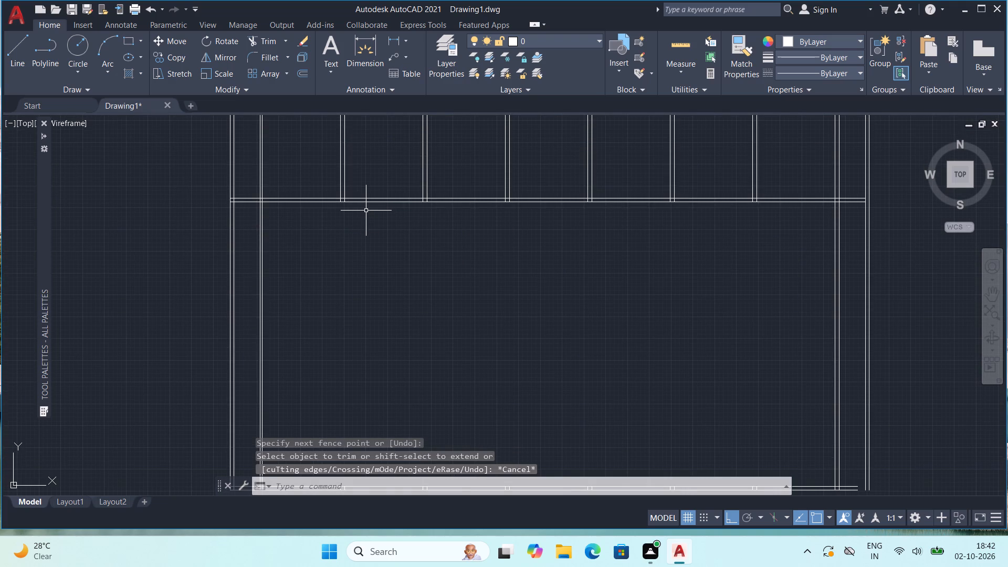
key(e)
key(x)
key(Return)
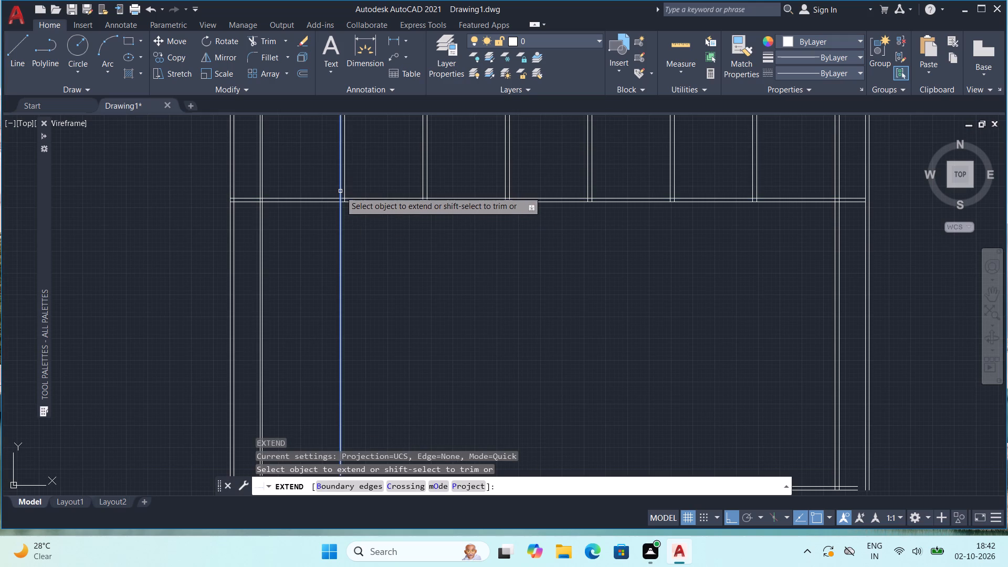
click(340, 191)
click(344, 188)
scroll(388, 279, down, 1)
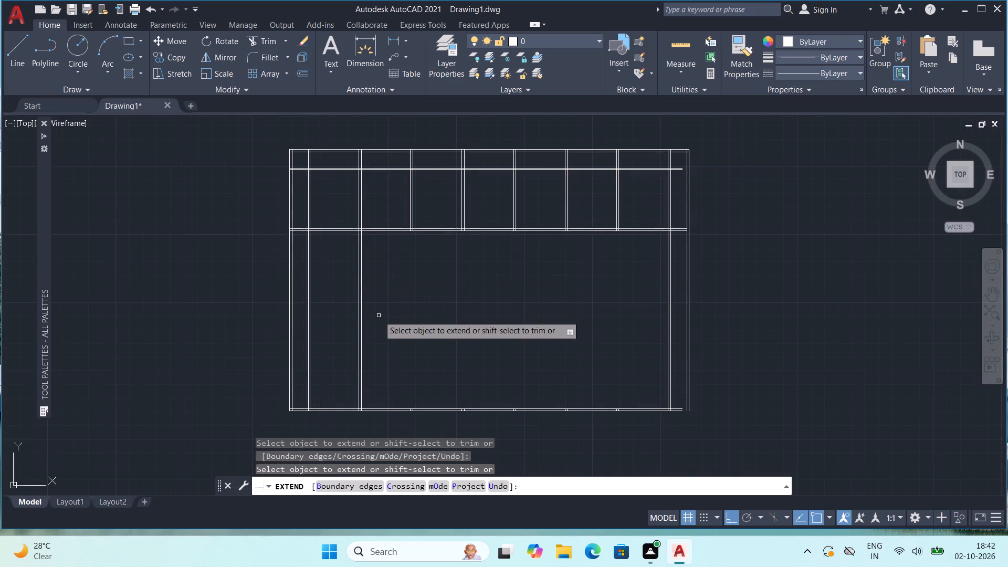
middle_drag(376, 308, 371, 292)
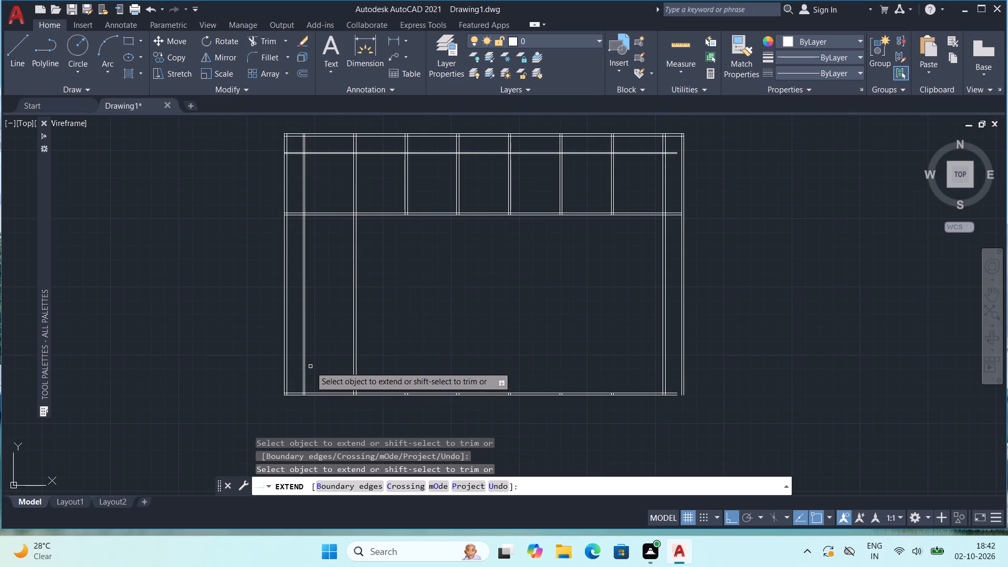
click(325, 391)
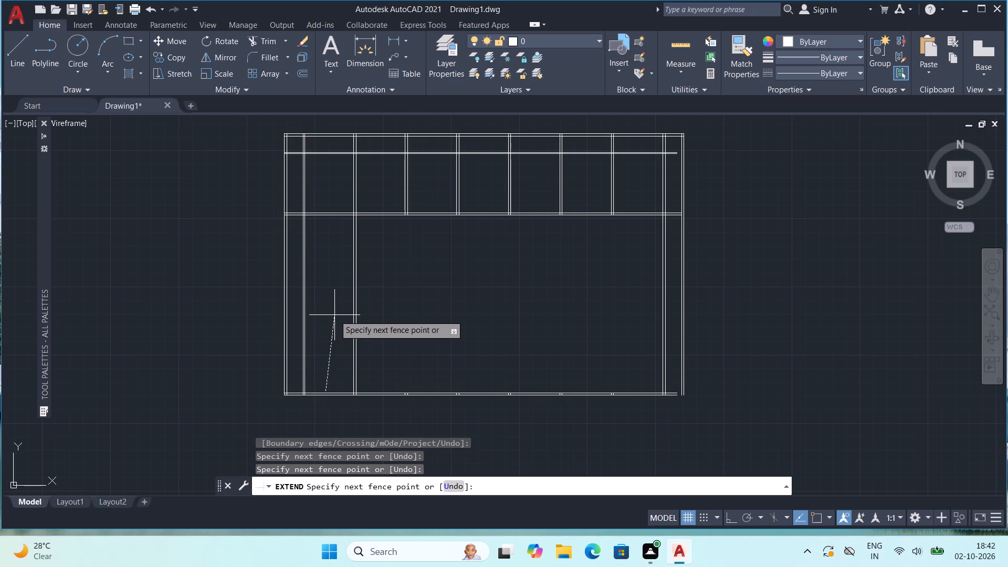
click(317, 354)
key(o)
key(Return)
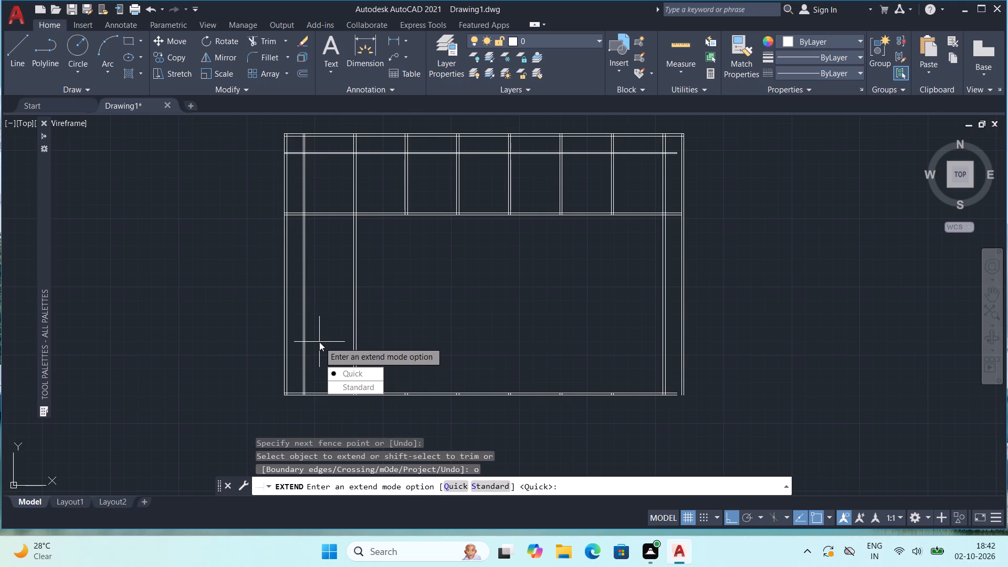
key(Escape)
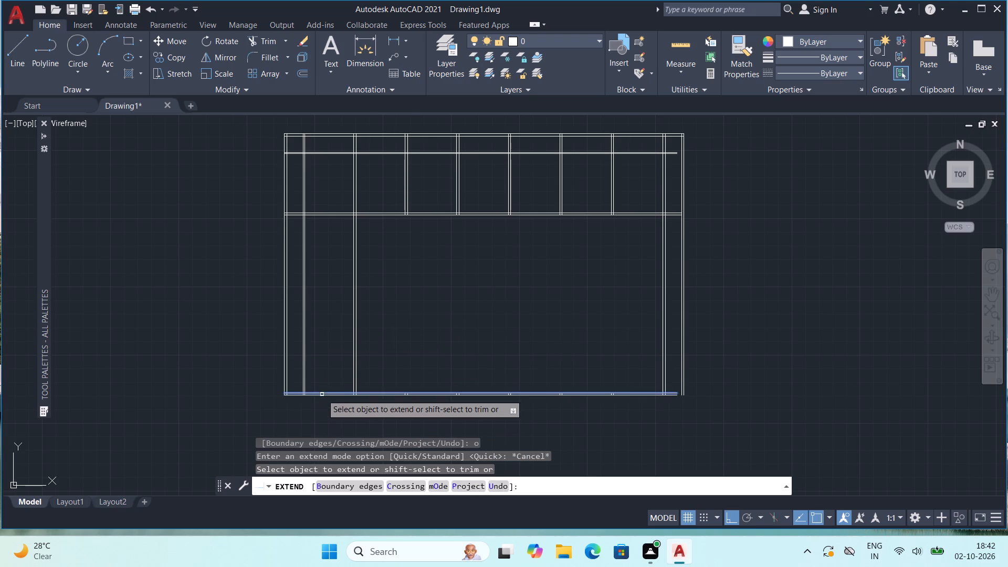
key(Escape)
Offset the upper line of the bottom outer wall 19' upward.
key(o)
key(Return)
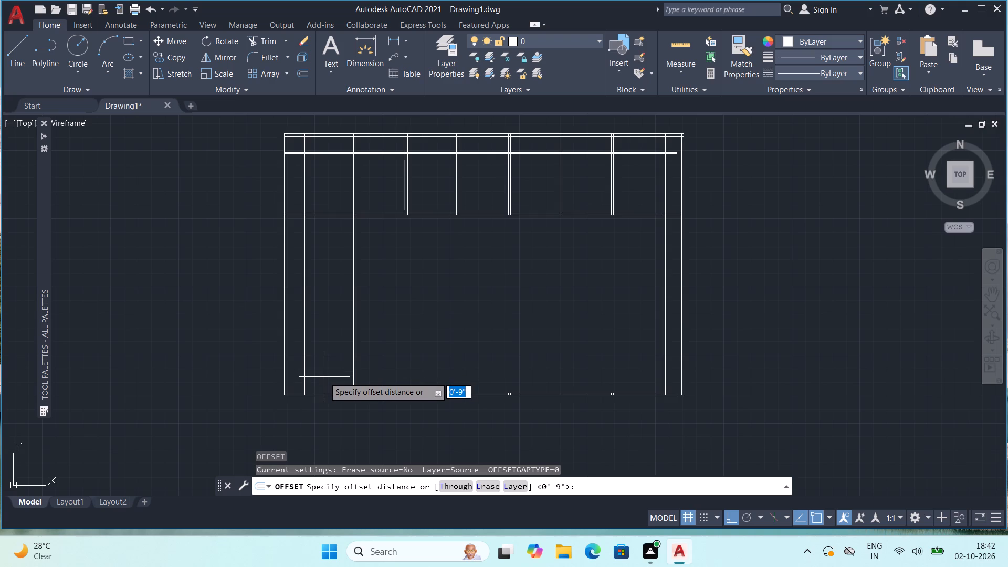
key(1)
key(8)
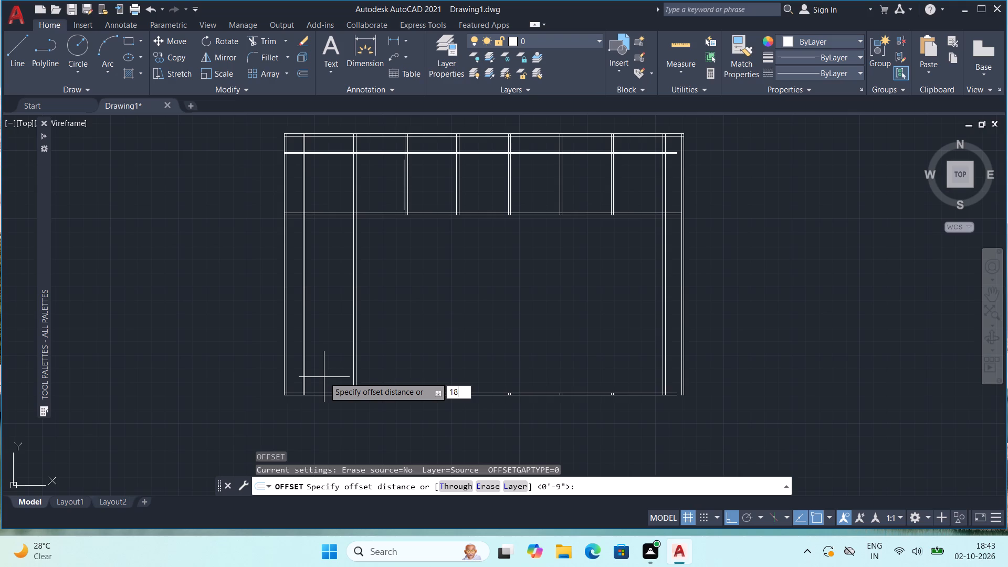
key(BackSpace)
text(9')
key(Return)
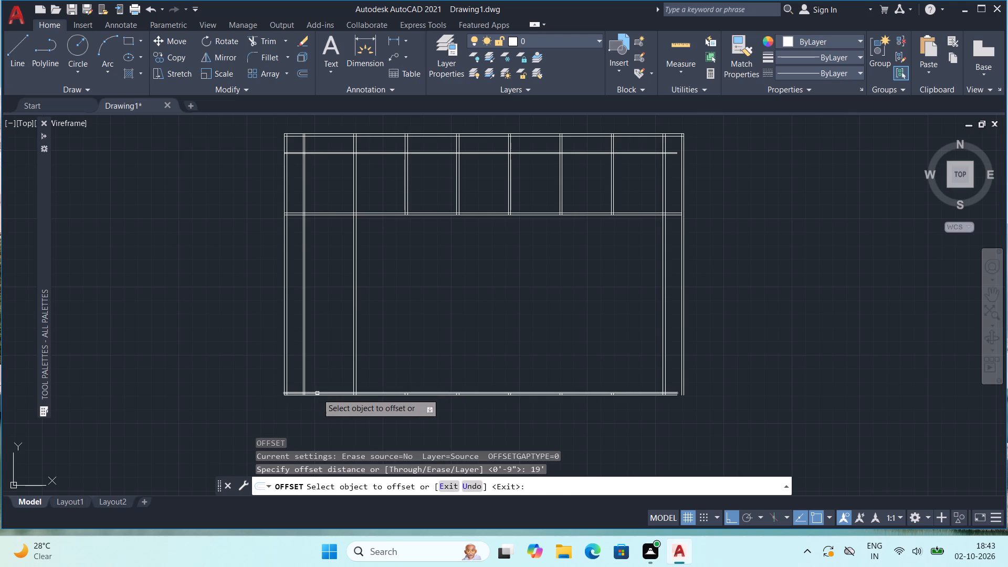
click(317, 393)
click(325, 322)
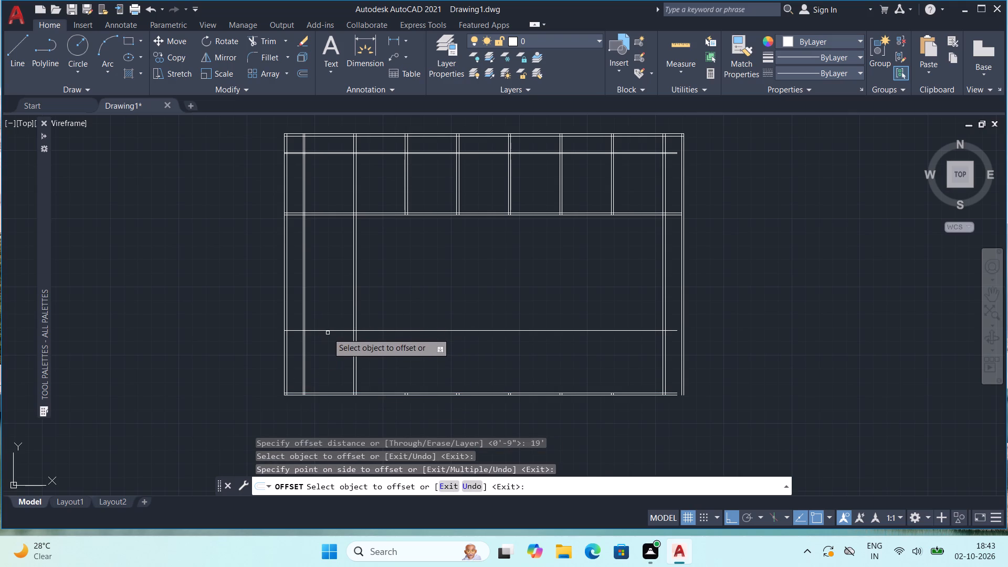
Offset the new horizontal line 9" upward to form a second horizontal partition wall.
click(328, 330)
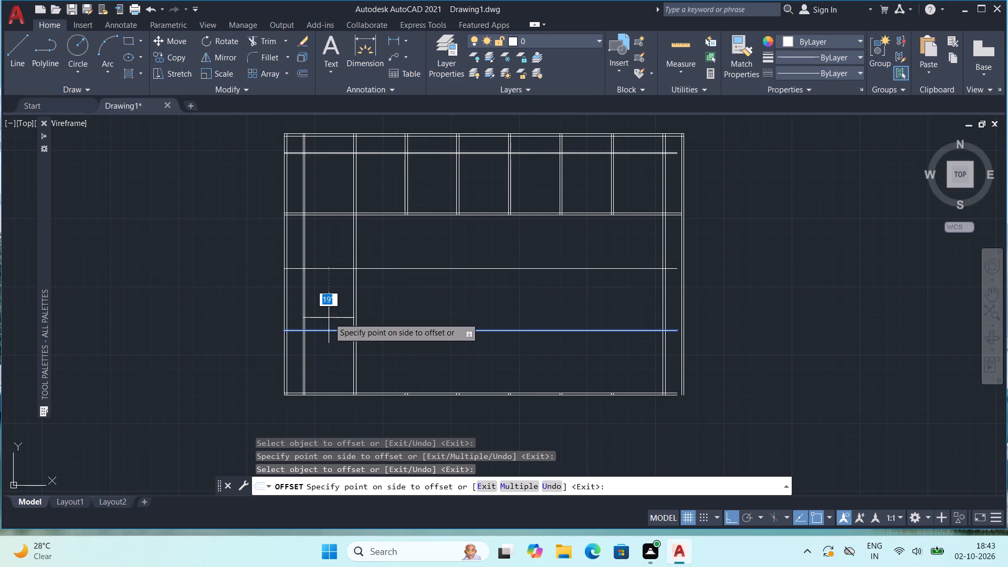
text(9")
key(Return)
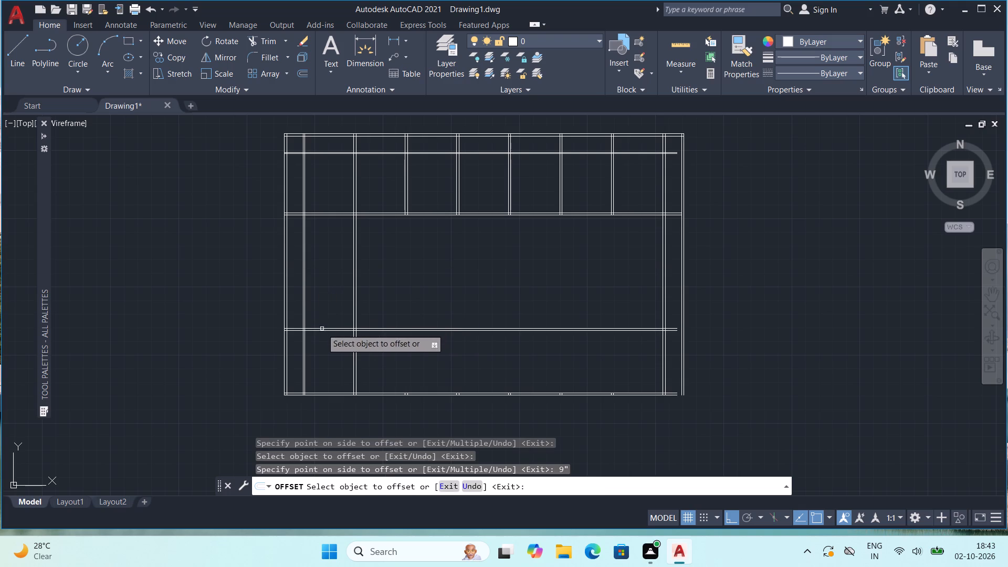
Offset the upper line of the new horizontal partition 15' upward.
middle_drag(321, 327, 341, 379)
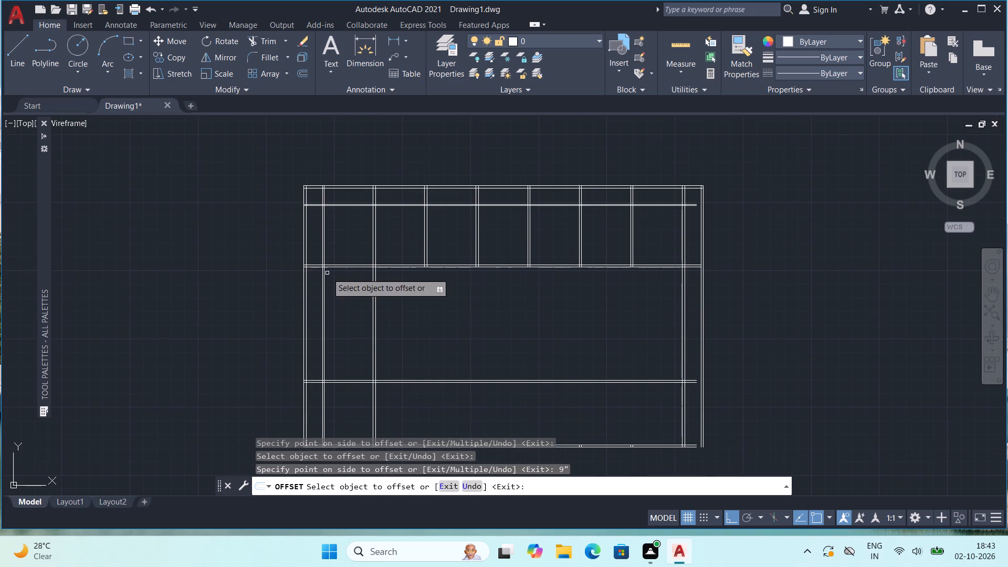
click(327, 380)
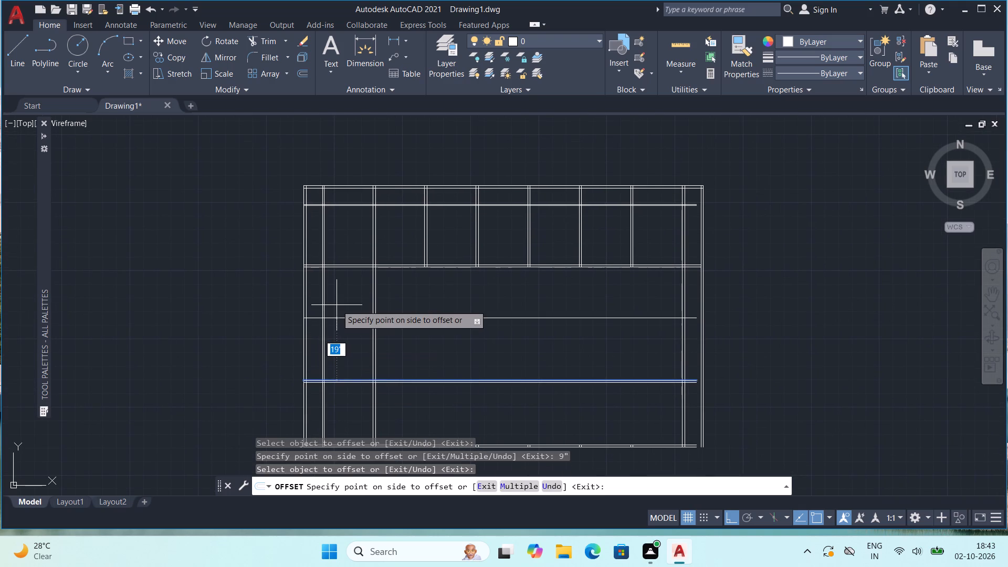
text(15')
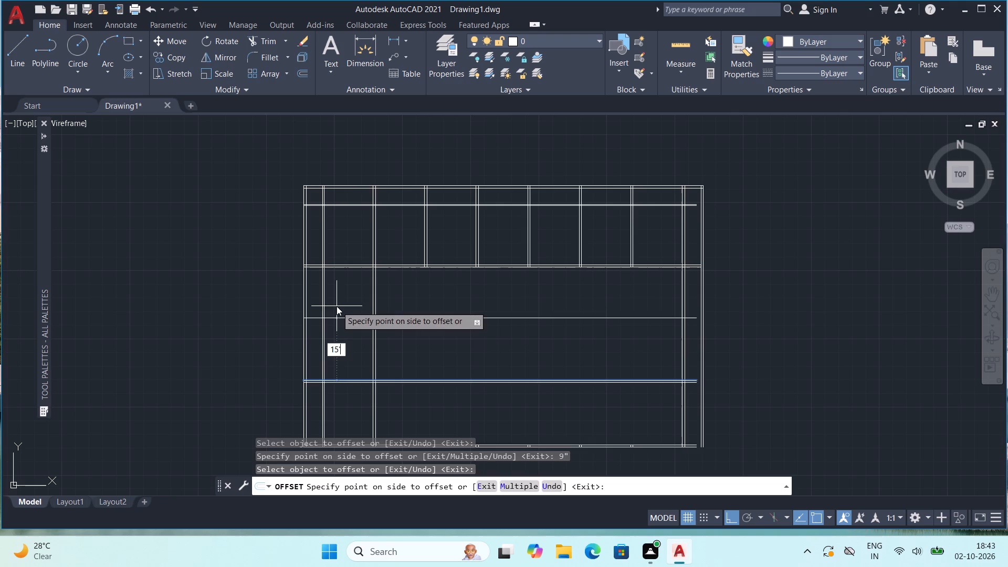
key(Return)
Offset the newest horizontal line 9" upward to form a third horizontal partition wall.
click(339, 331)
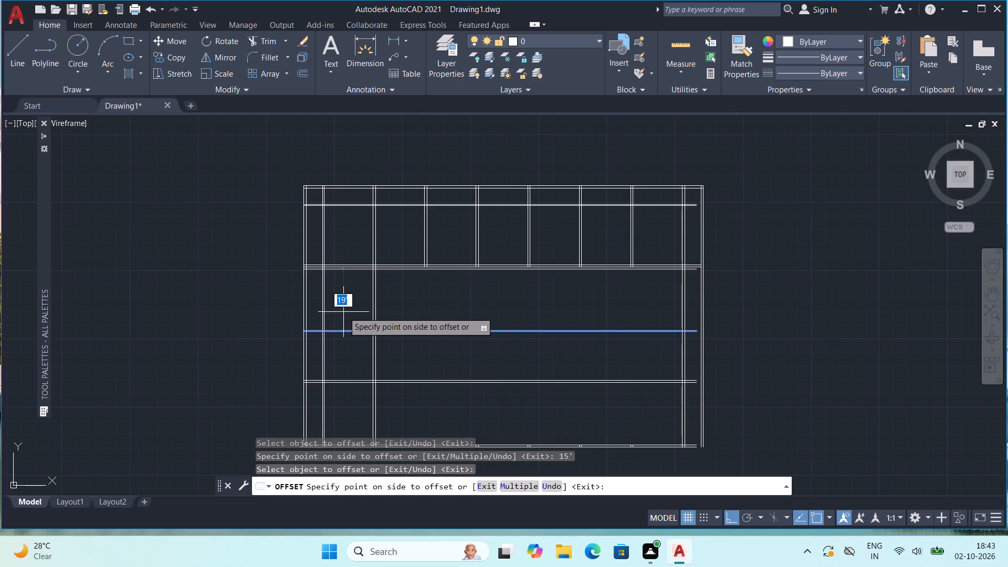
key(5)
key(BackSpace)
text(9")
key(Return)
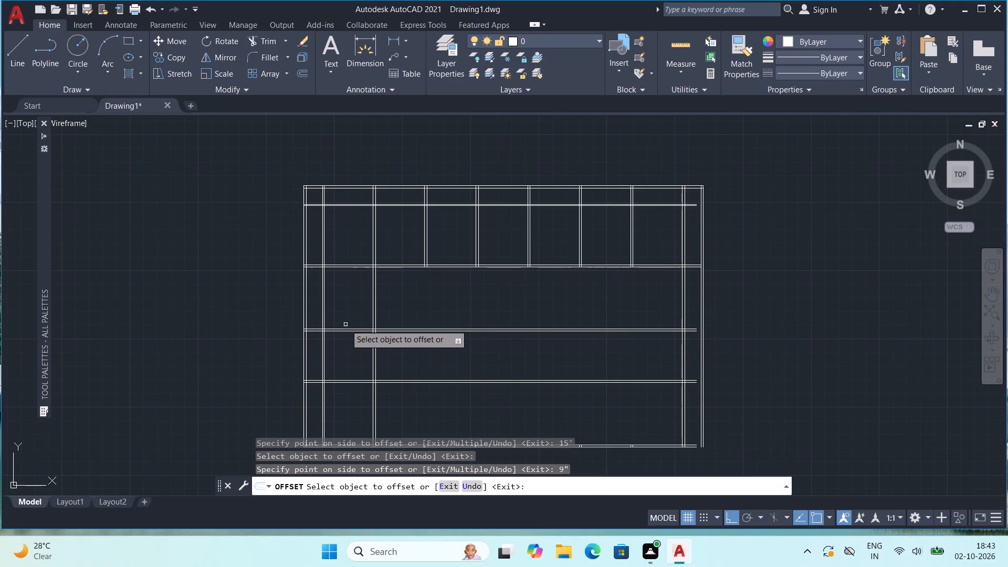
middle_drag(345, 324, 341, 310)
key(Escape)
key(Escape)
Trim the two lower horizontal partitions between the left outer wall and the adjacent vertical partition.
scroll(337, 284, up, 1)
middle_drag(337, 283, 331, 267)
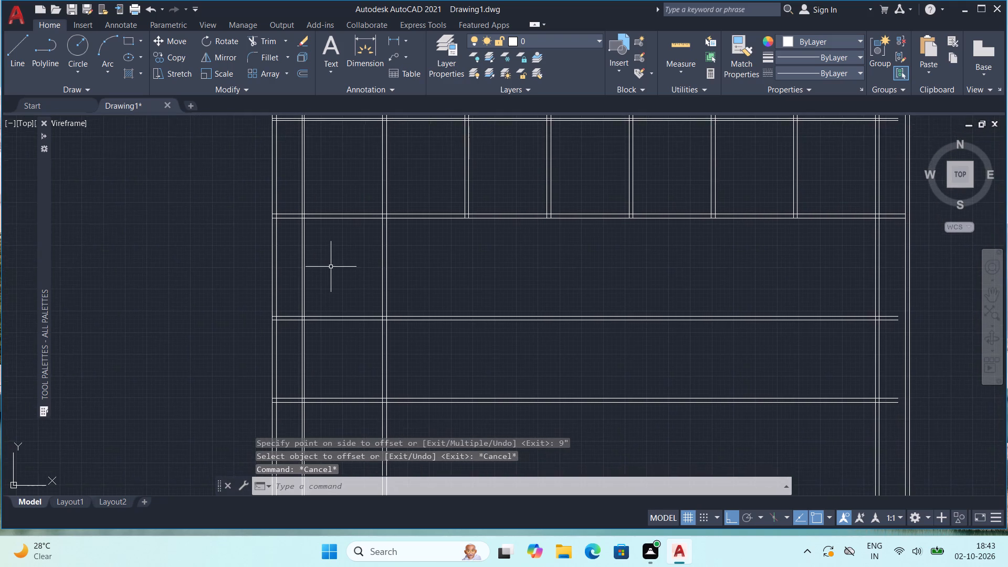
scroll(330, 268, down, 1)
middle_drag(341, 292, 293, 310)
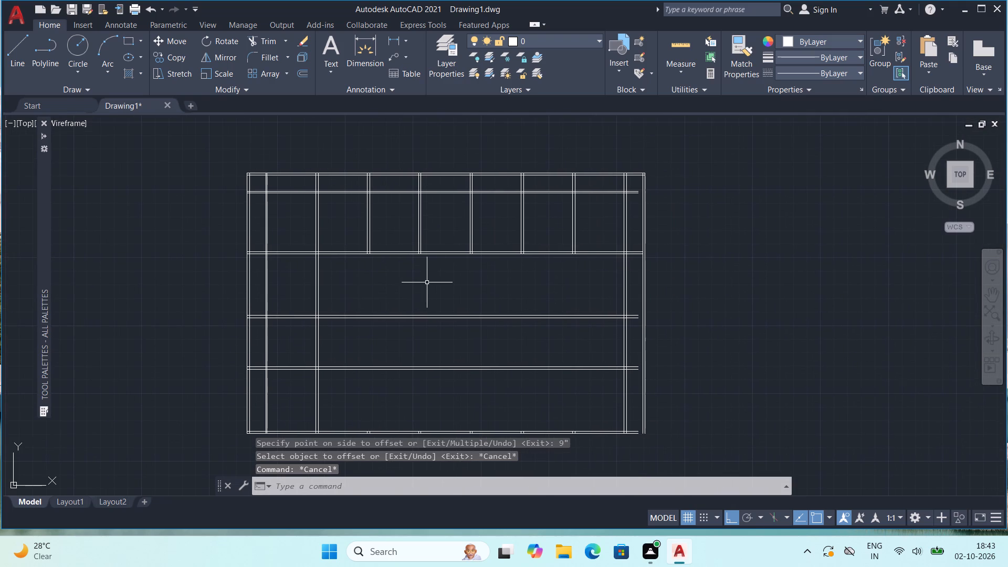
scroll(323, 281, up, 1)
middle_drag(286, 285, 301, 344)
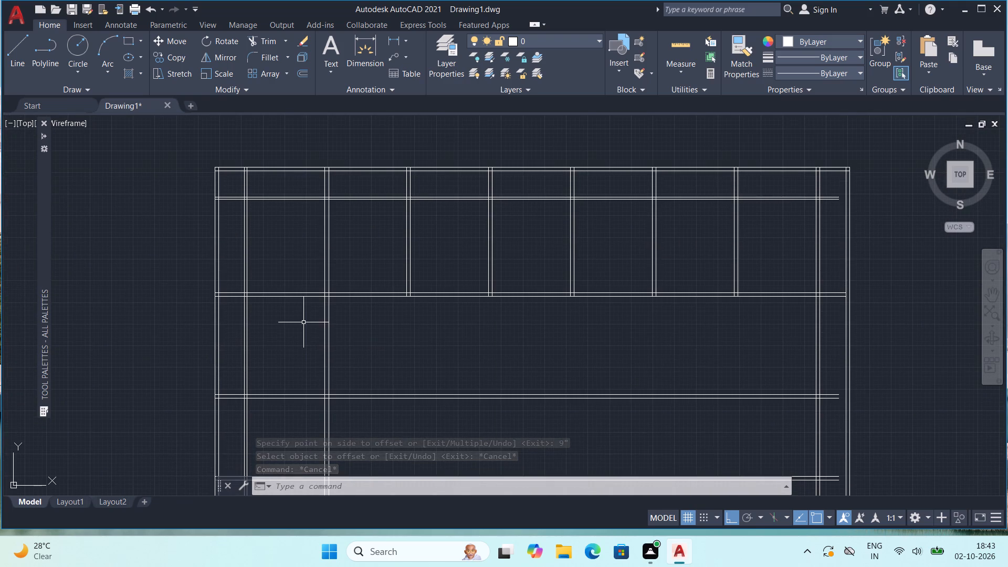
scroll(303, 316, down, 1)
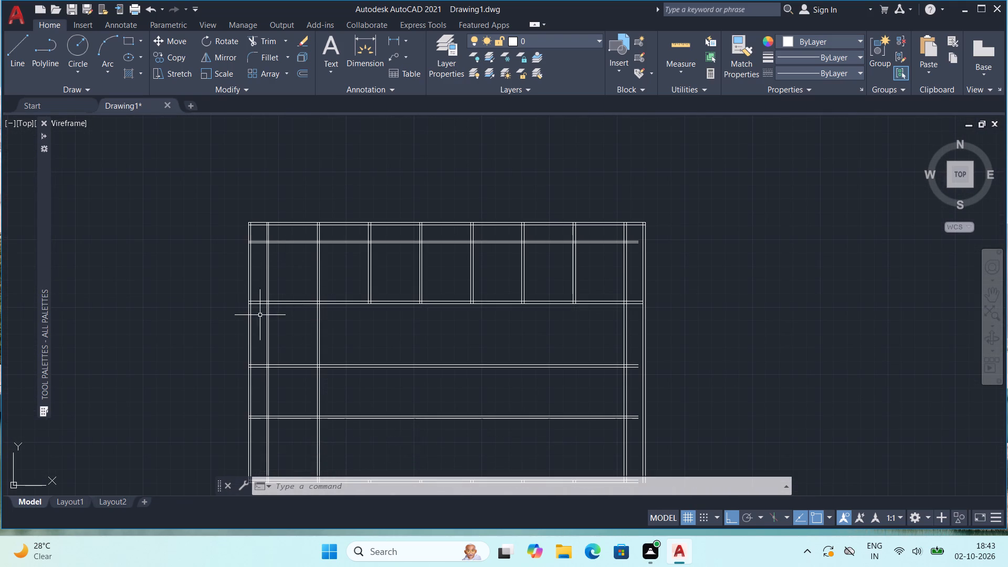
middle_drag(285, 343, 306, 255)
scroll(300, 259, up, 2)
middle_drag(274, 341, 278, 256)
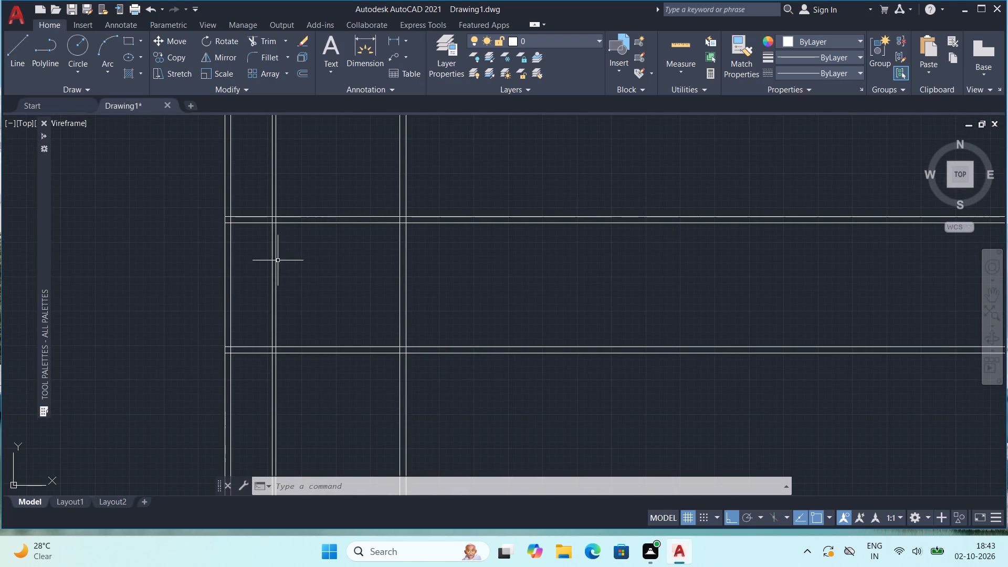
middle_drag(276, 289, 308, 343)
key(t)
key(r)
key(Return)
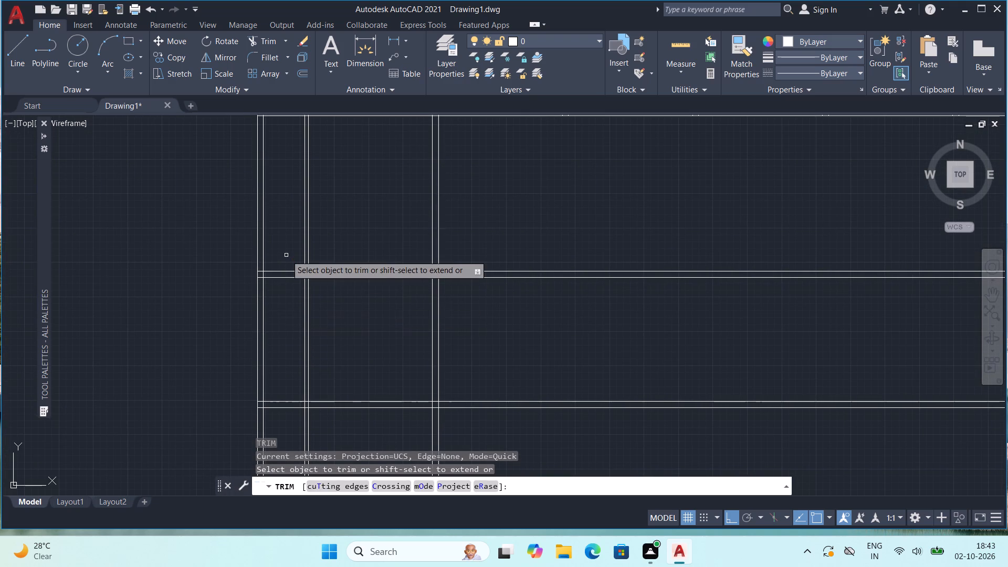
drag(285, 252, 288, 329)
drag(287, 383, 288, 417)
scroll(283, 398, down, 2)
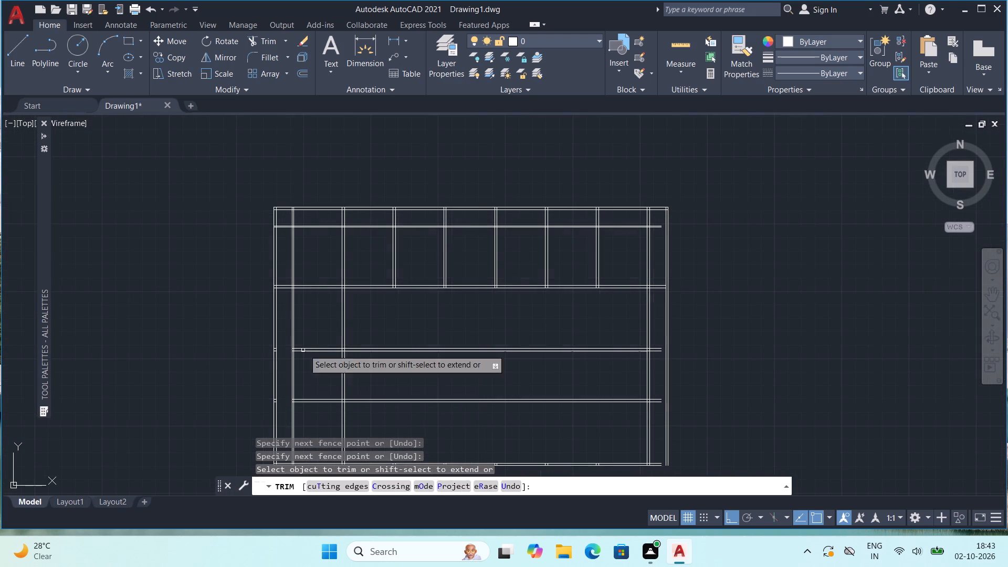
Trim the ends of the three horizontal partitions below the top rooms that project past the rightmost inner vertical partition.
middle_drag(437, 323, 393, 303)
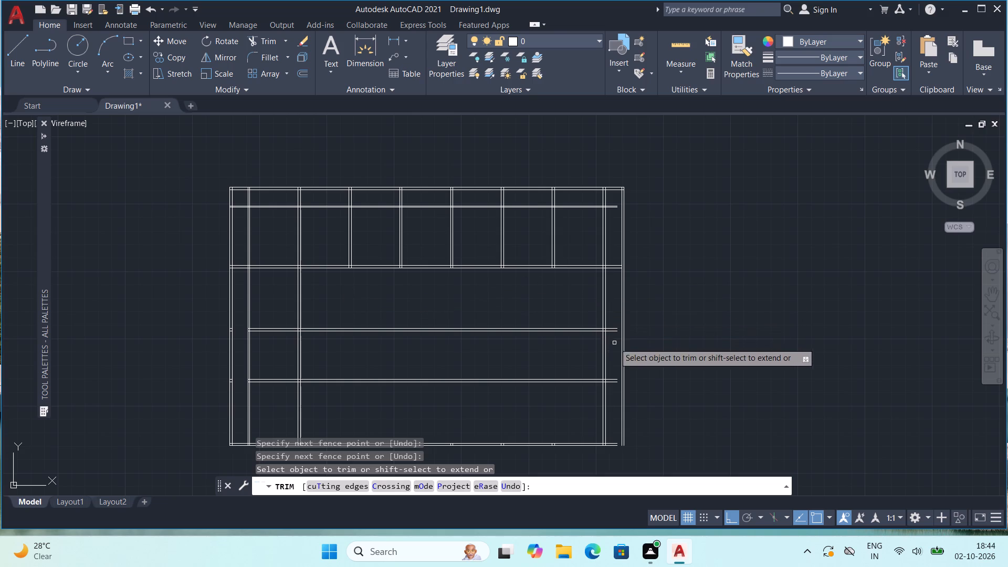
middle_drag(564, 338, 544, 313)
scroll(581, 270, up, 2)
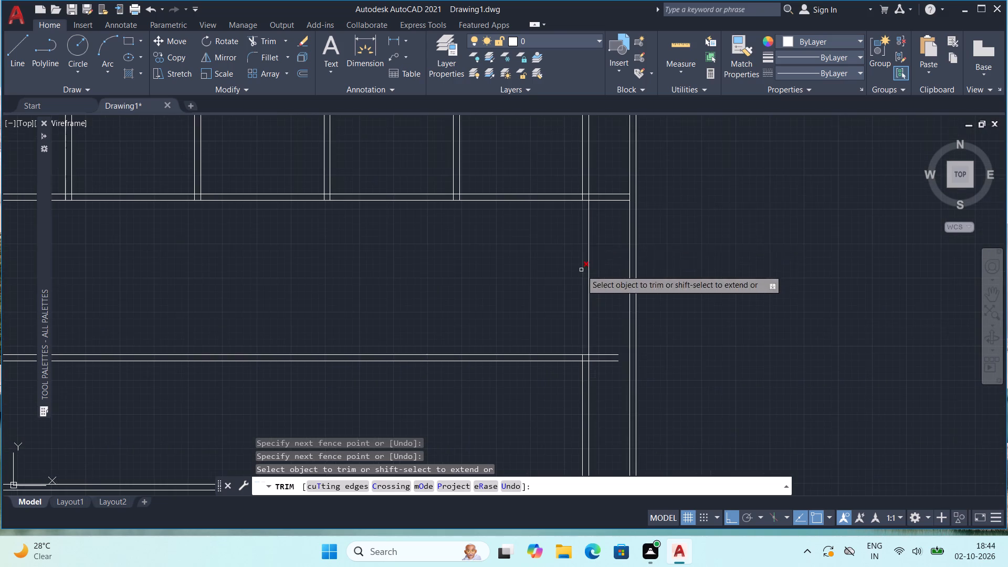
drag(610, 162, 604, 291)
drag(606, 311, 607, 390)
scroll(604, 371, down, 2)
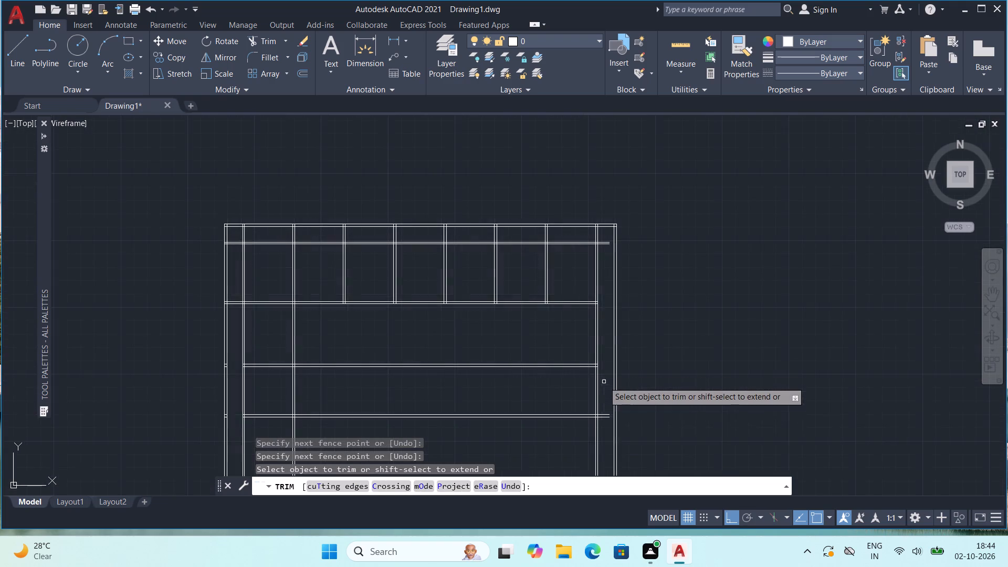
middle_drag(605, 418, 581, 294)
scroll(580, 290, up, 2)
drag(571, 272, 570, 349)
middle_drag(581, 374, 577, 326)
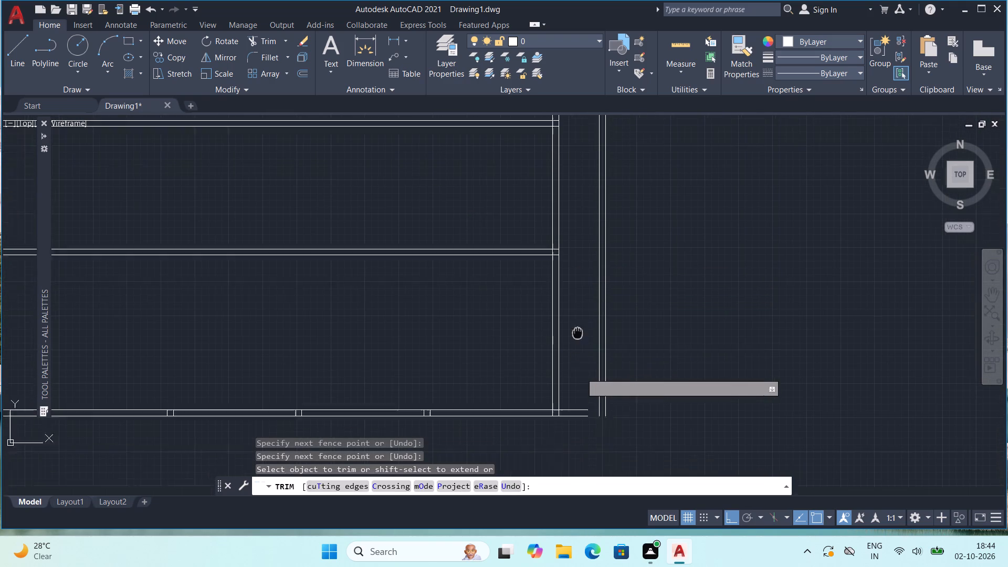
middle_drag(577, 326, 576, 317)
key(Escape)
key(Escape)
key(Escape)
Extend both lines of the bottom outer wall to meet the right outer wall.
text(ex)
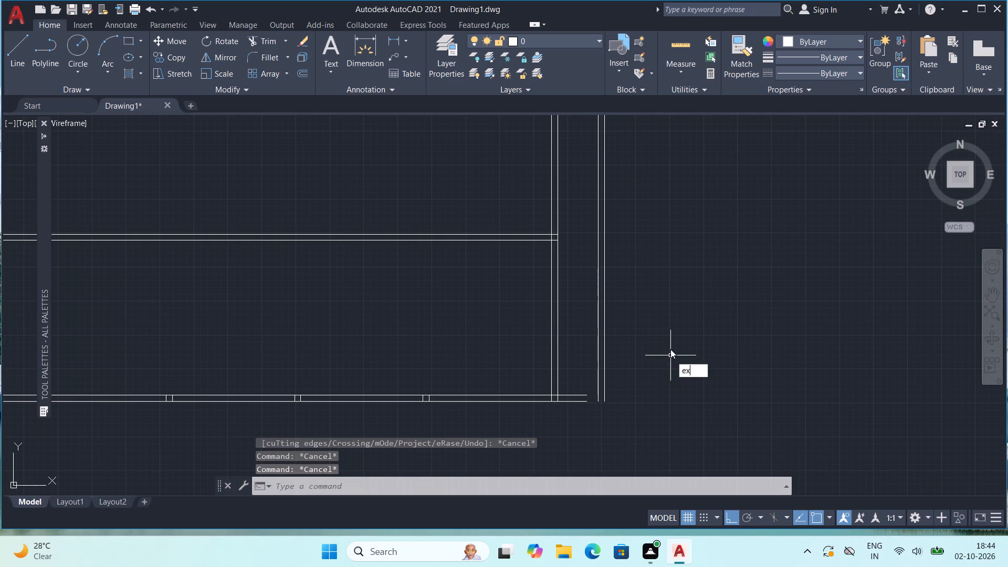
key(Return)
click(579, 402)
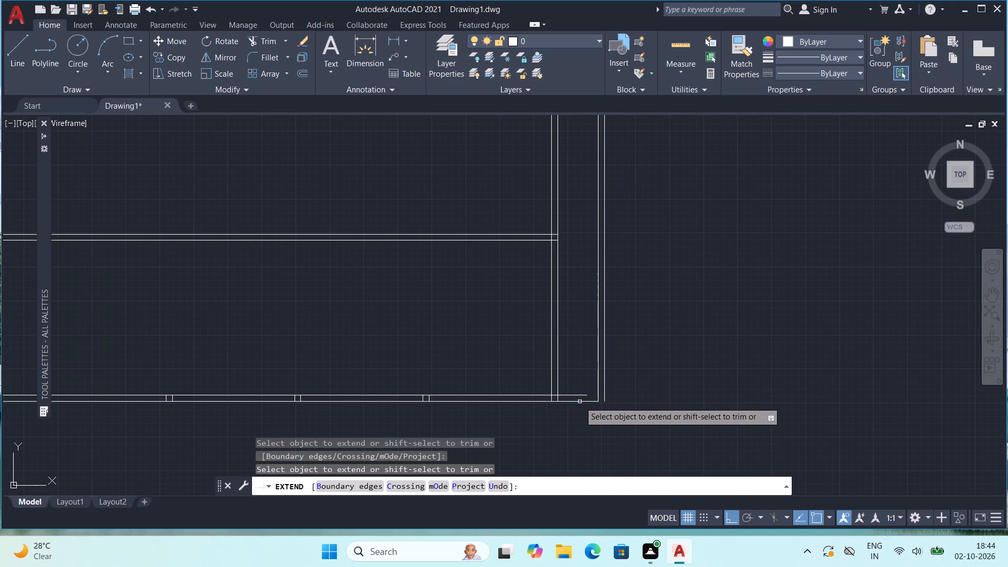
click(584, 402)
click(582, 396)
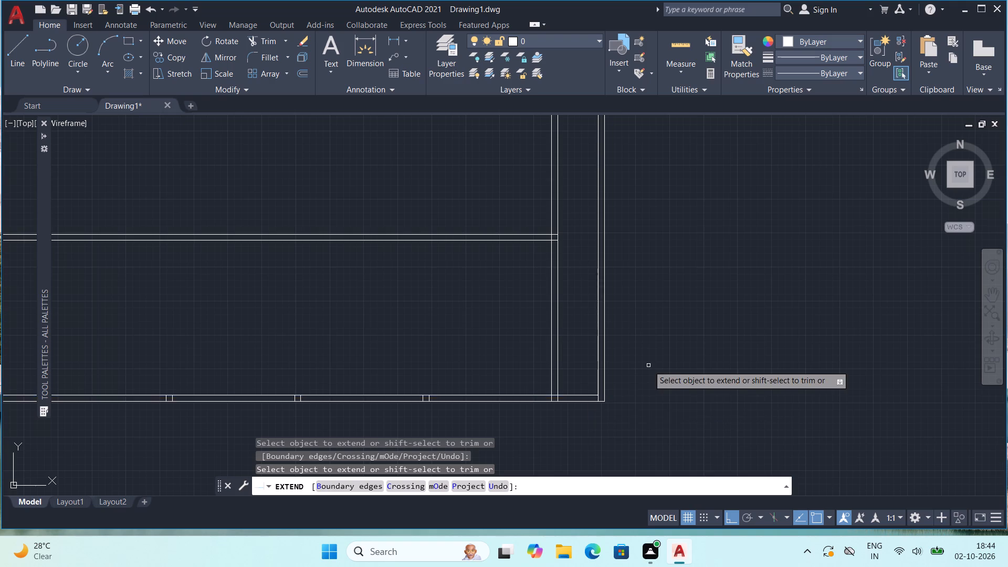
scroll(648, 366, down, 1)
middle_drag(649, 314, 647, 366)
key(Escape)
key(Escape)
scroll(626, 338, down, 1)
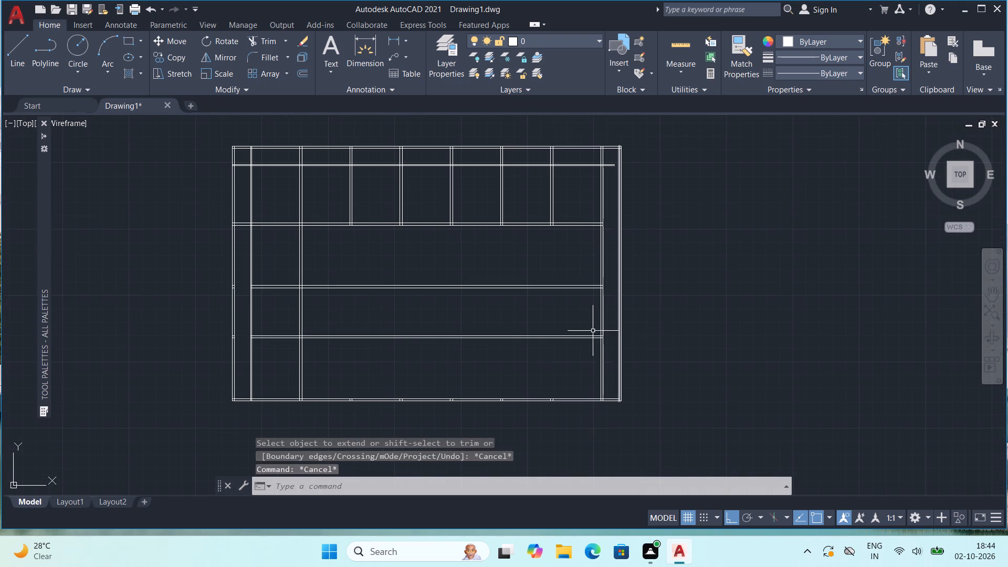
Trim the ends of the horizontal line pair across the top rooms where they project past the rightmost inner vertical partition.
middle_drag(591, 322, 583, 293)
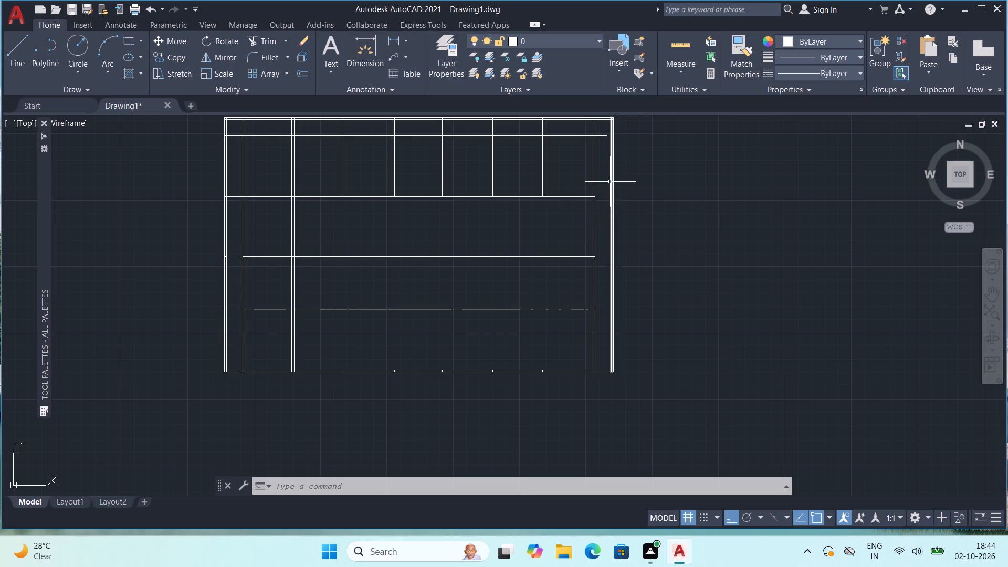
scroll(592, 72, up, 2)
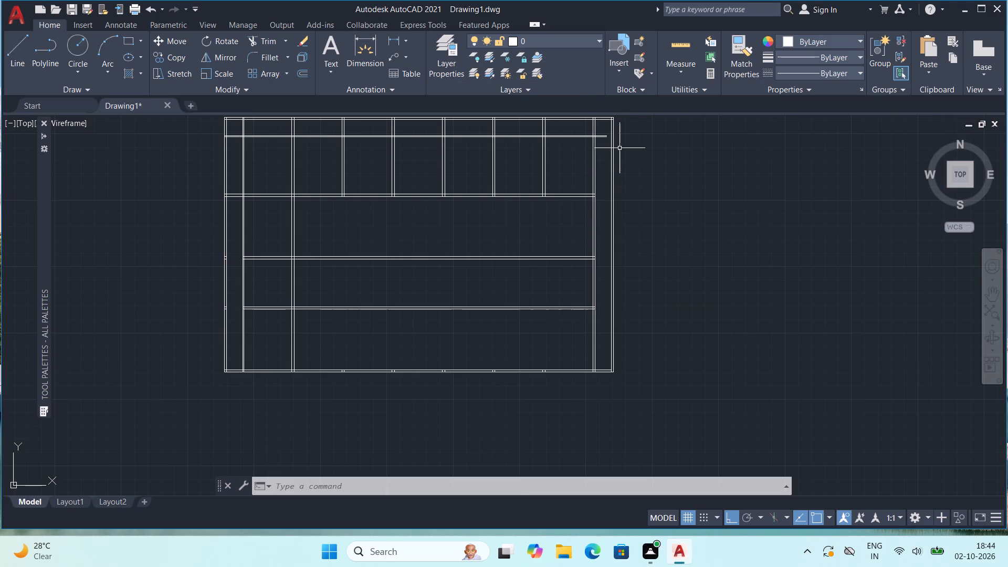
middle_drag(618, 148, 608, 218)
scroll(602, 198, up, 2)
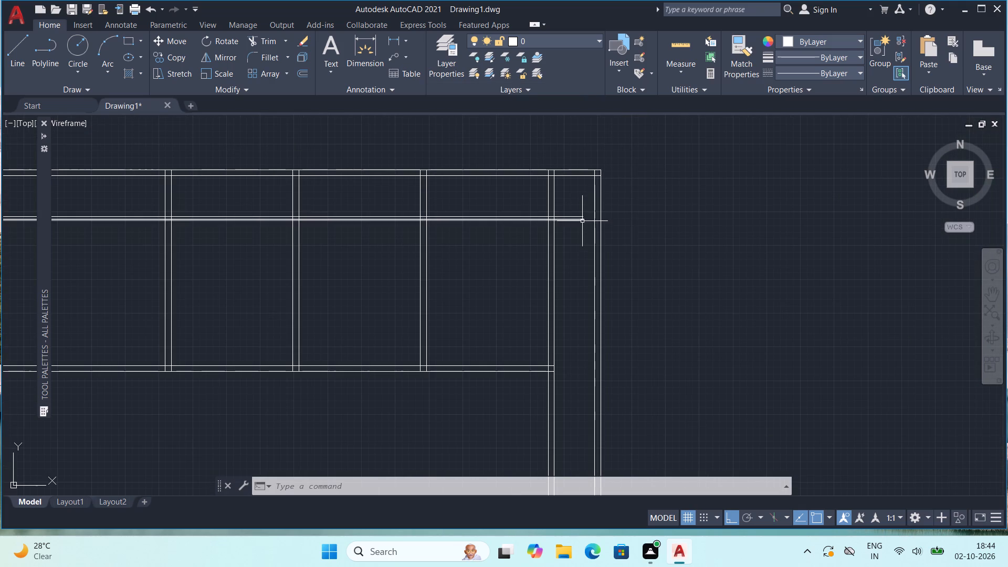
key(t)
key(r)
key(Return)
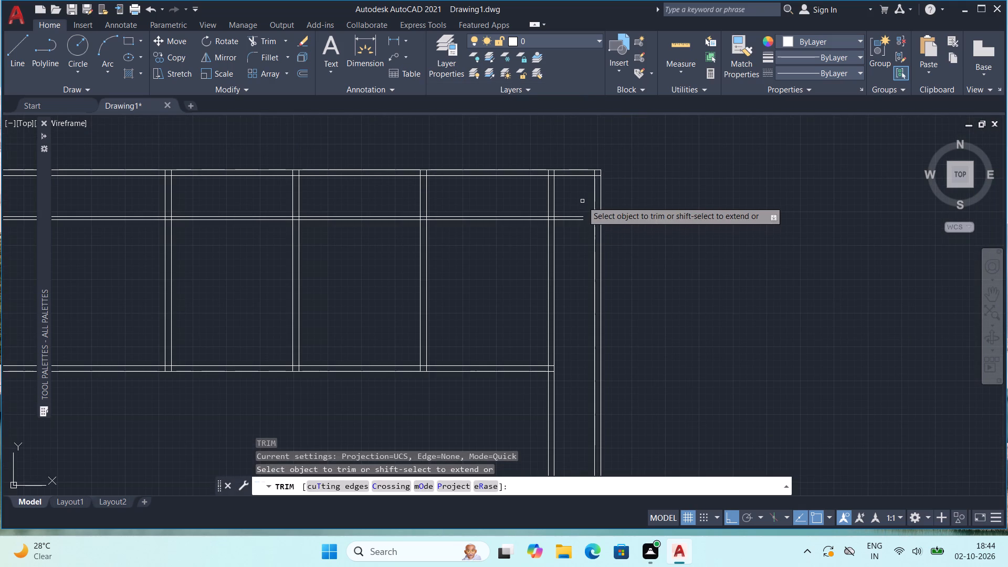
drag(578, 199, 570, 240)
scroll(570, 228, down, 1)
middle_drag(467, 359, 487, 330)
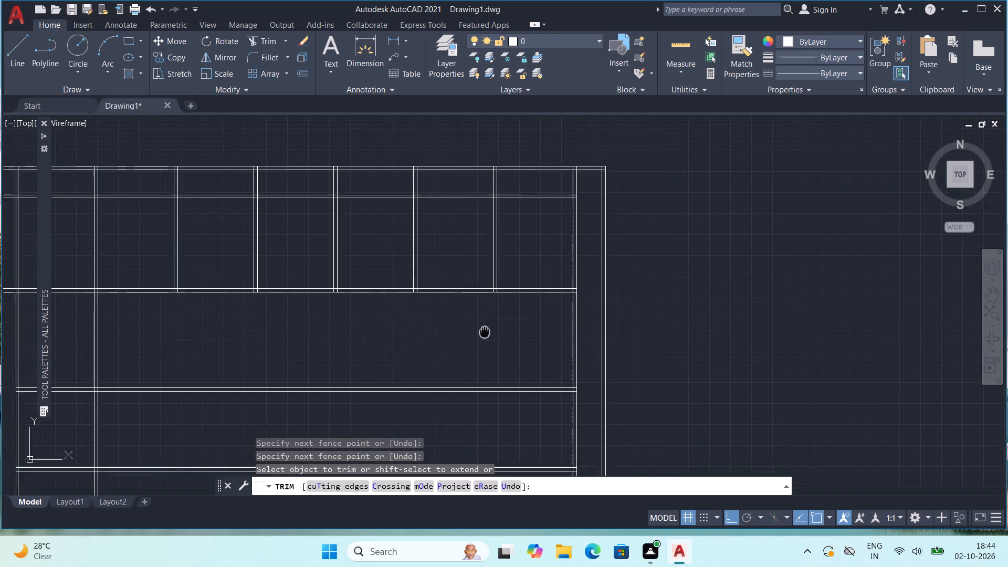
middle_drag(487, 330, 506, 319)
scroll(512, 307, down, 1)
middle_drag(451, 328, 458, 304)
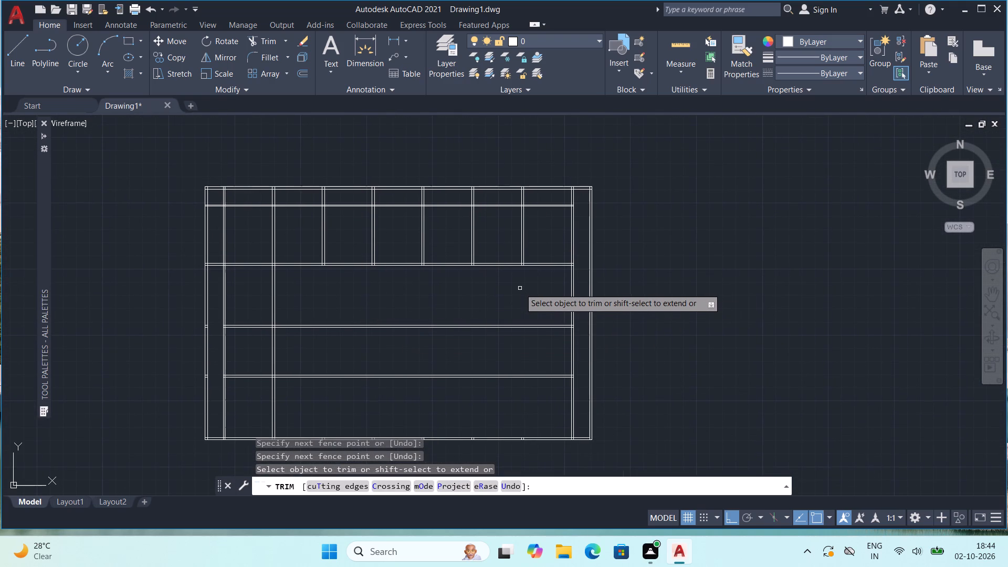
key(Escape)
key(Escape)
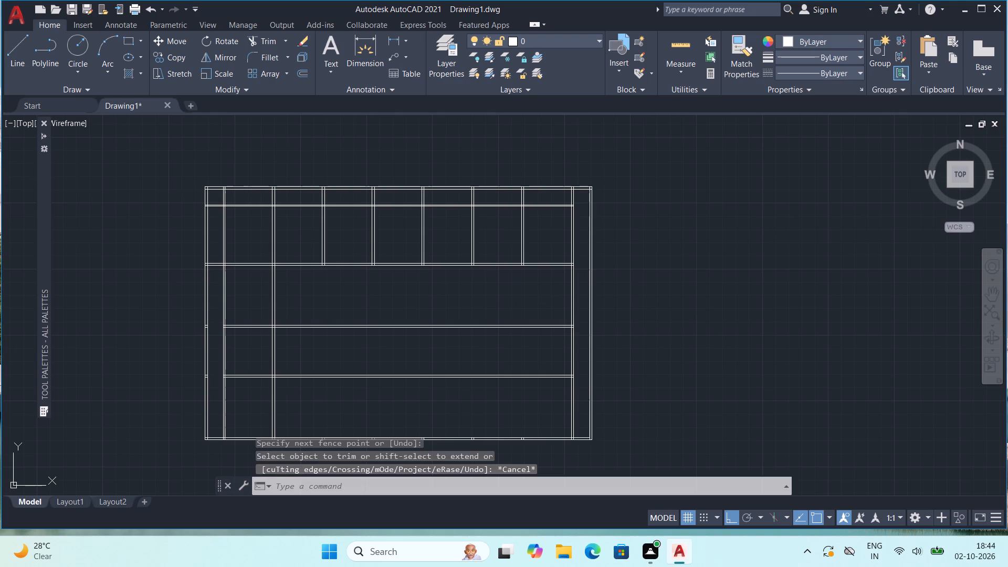
Extend both lines of the last partition between the top rooms down to the bottom outer wall.
text(ex)
key(Return)
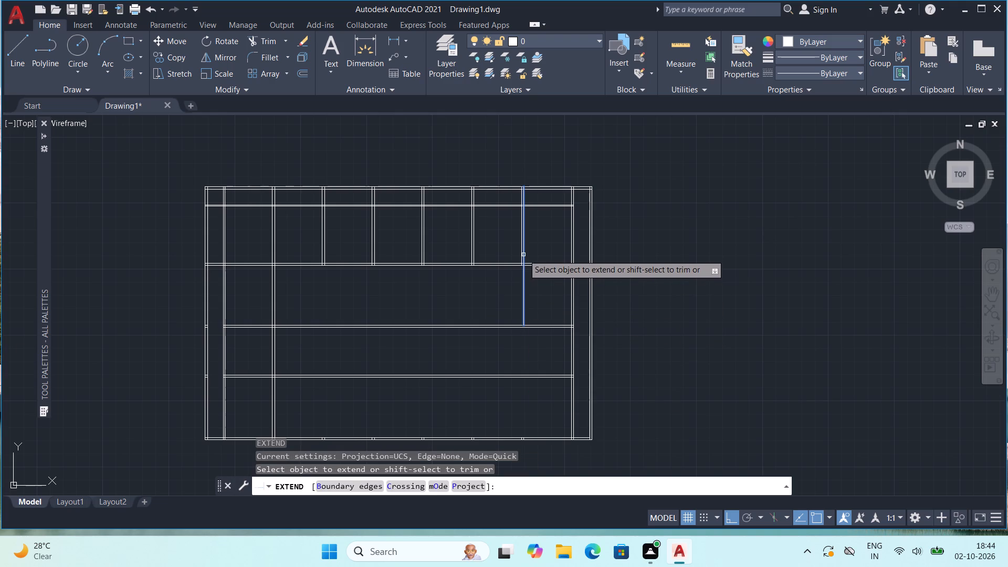
click(523, 254)
click(524, 309)
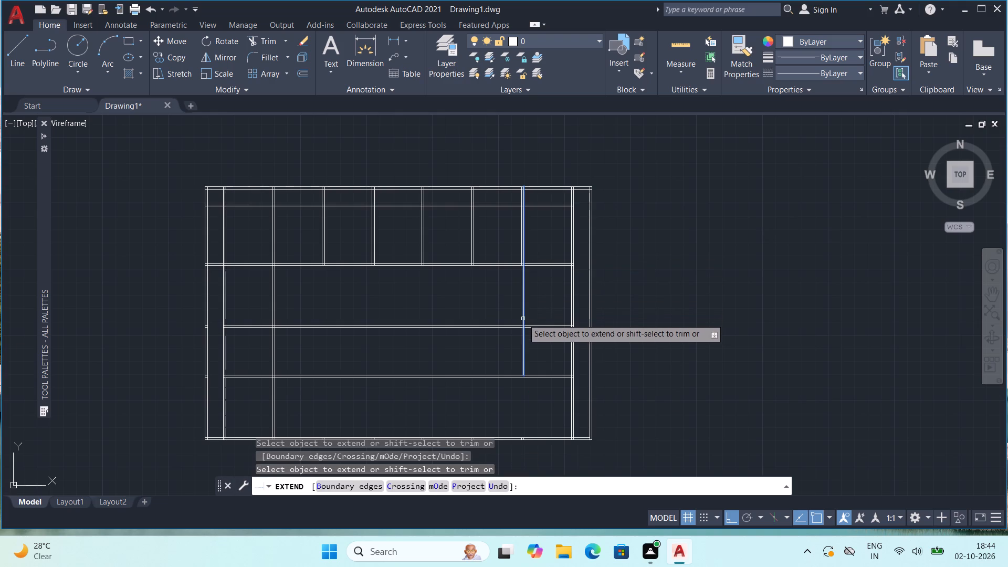
click(523, 321)
click(523, 354)
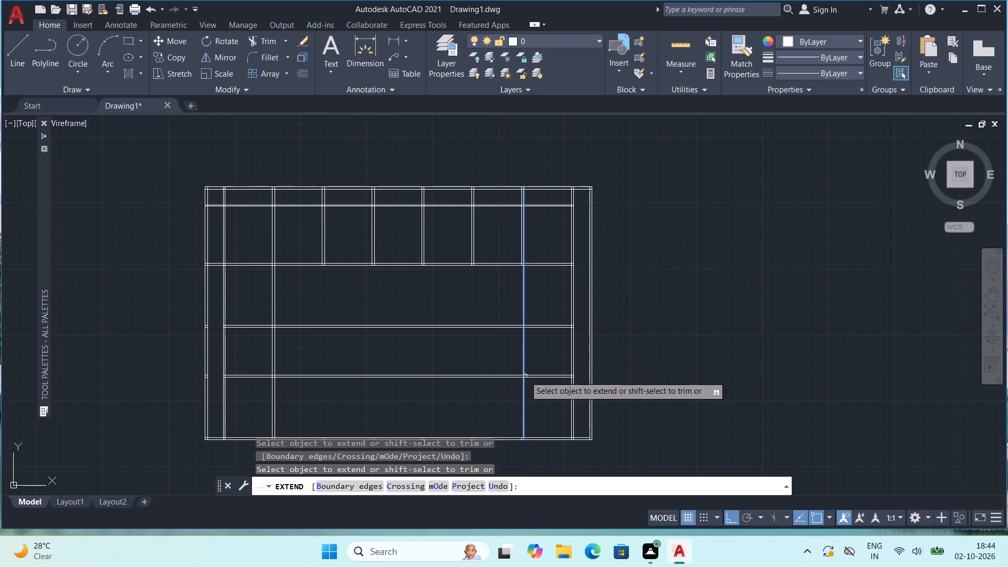
click(525, 376)
click(524, 354)
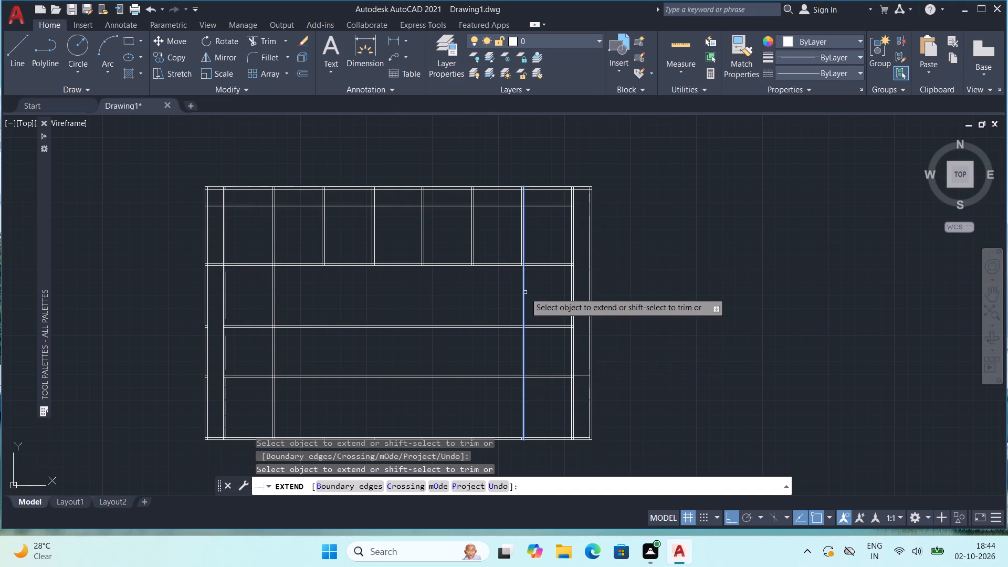
click(521, 246)
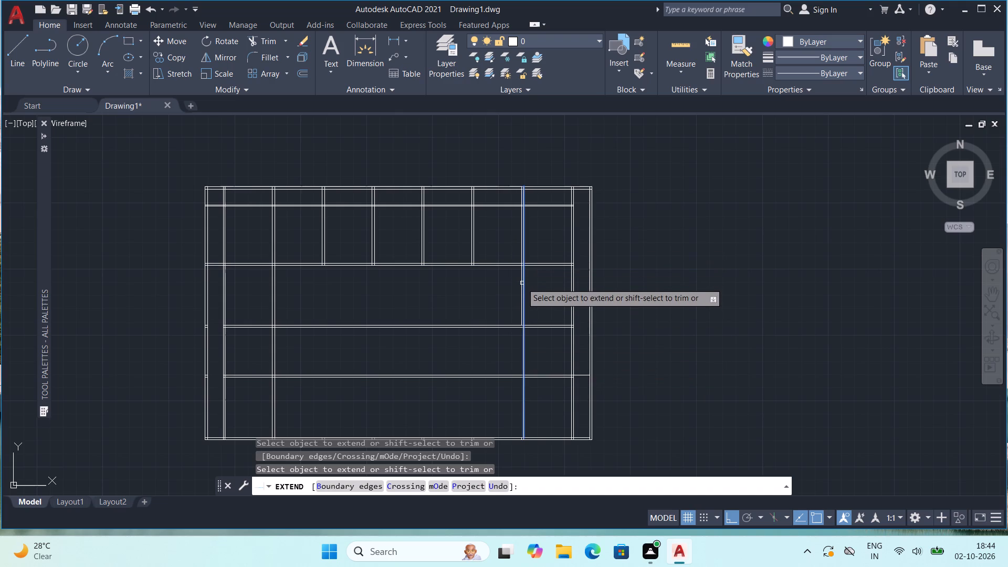
click(521, 305)
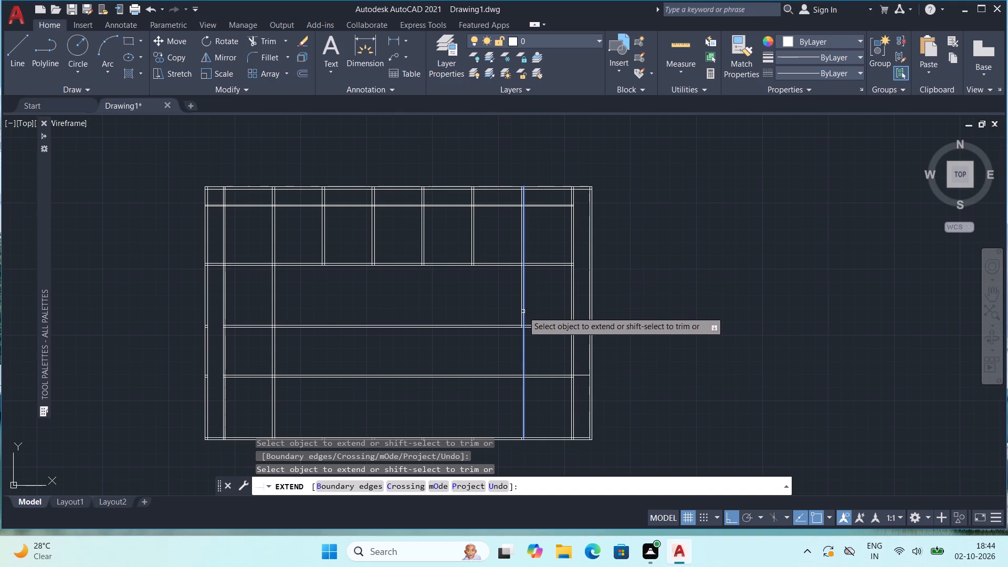
click(520, 320)
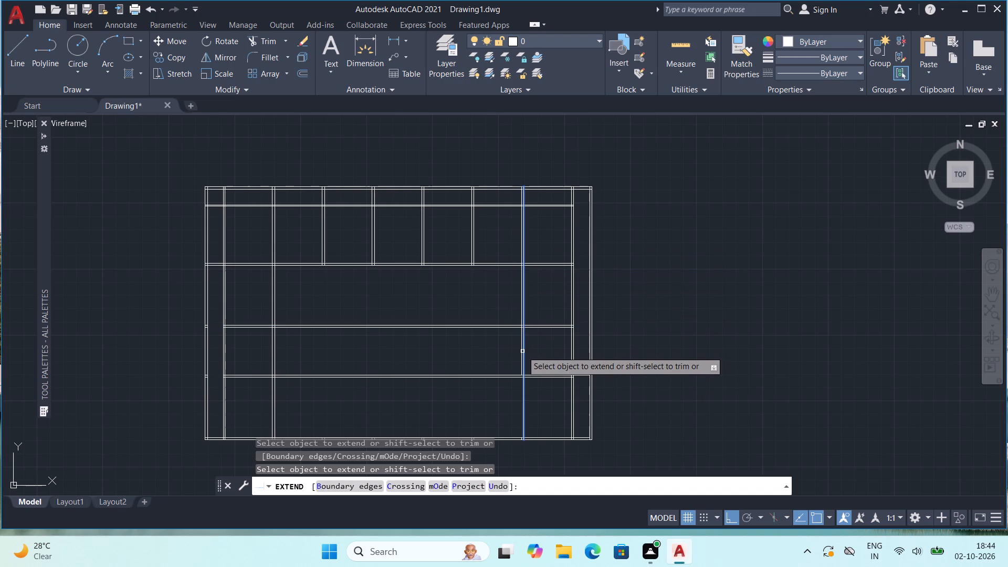
click(522, 351)
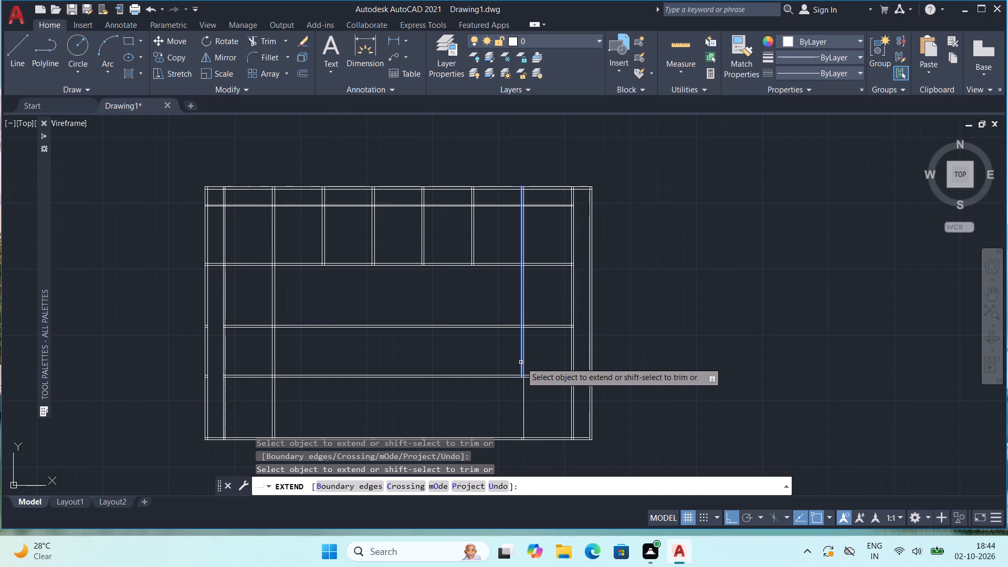
click(521, 362)
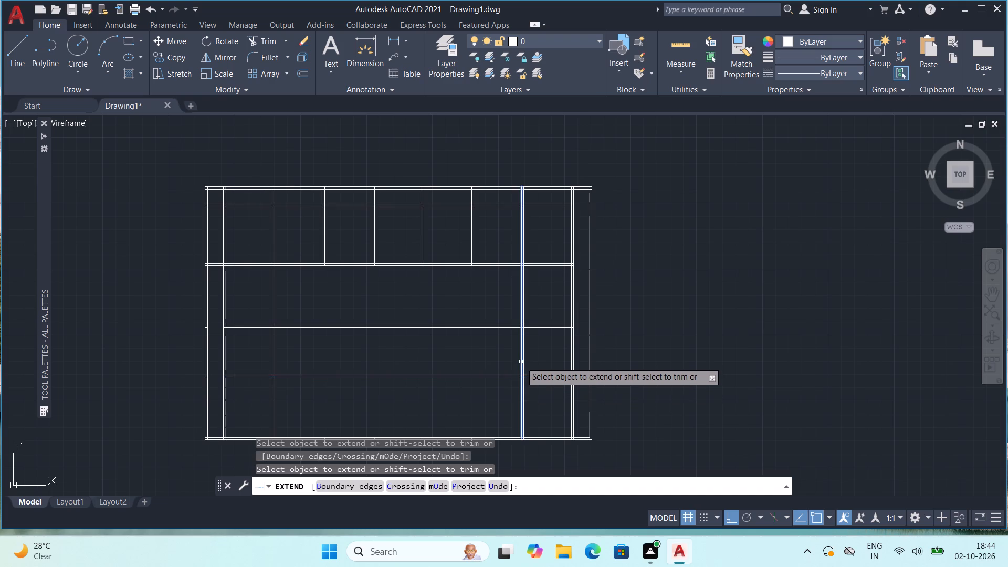
click(521, 362)
click(520, 418)
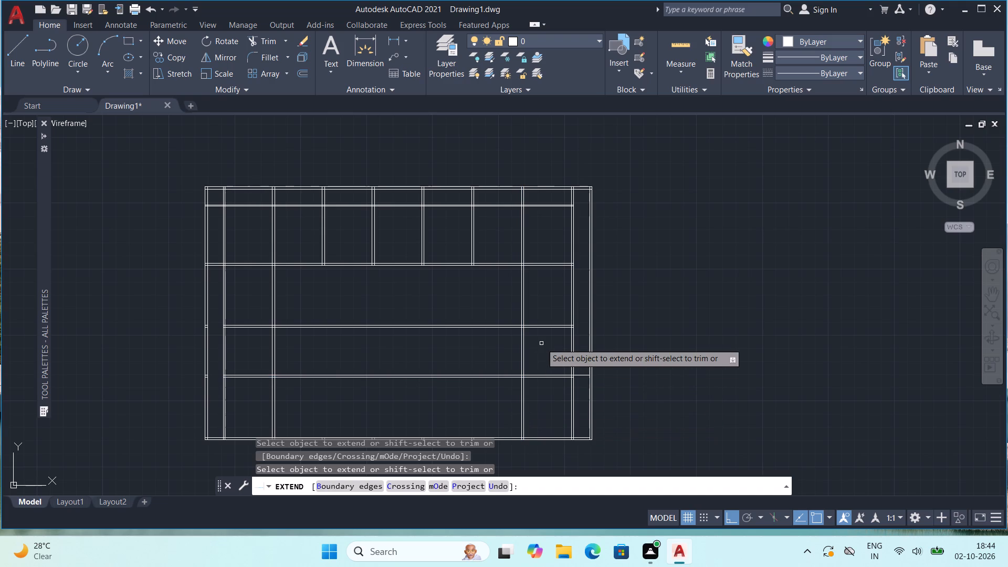
Trim the leftover line of the lowest horizontal partition that projects past the rightmost inner vertical partition toward the right outer wall.
key(Escape)
middle_drag(533, 363, 497, 286)
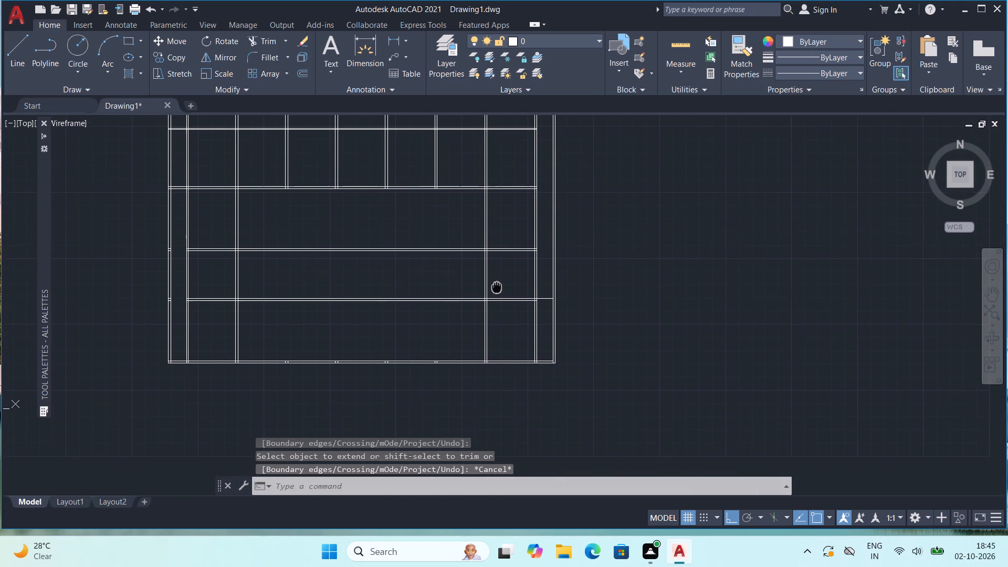
middle_drag(497, 286, 497, 287)
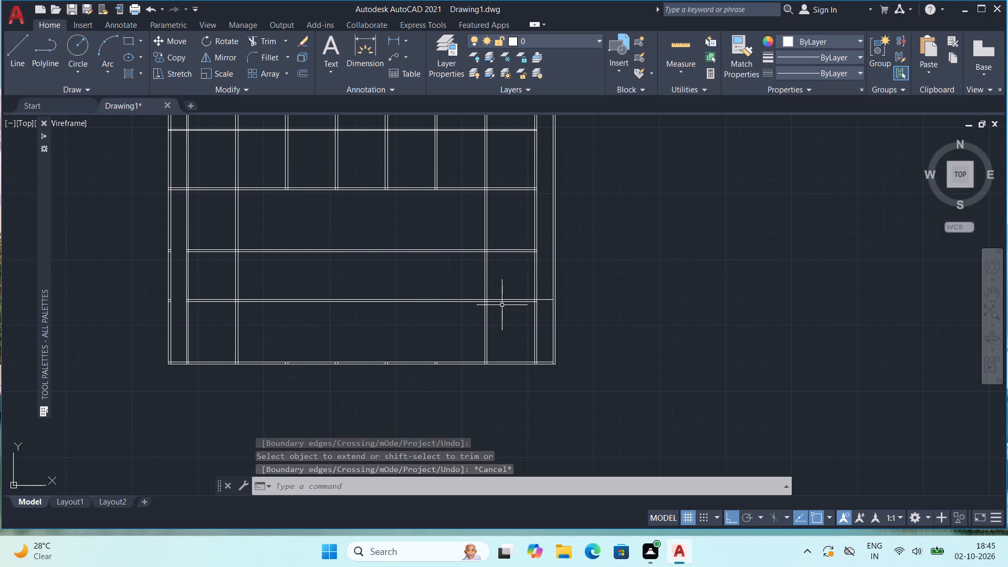
middle_drag(481, 295, 475, 335)
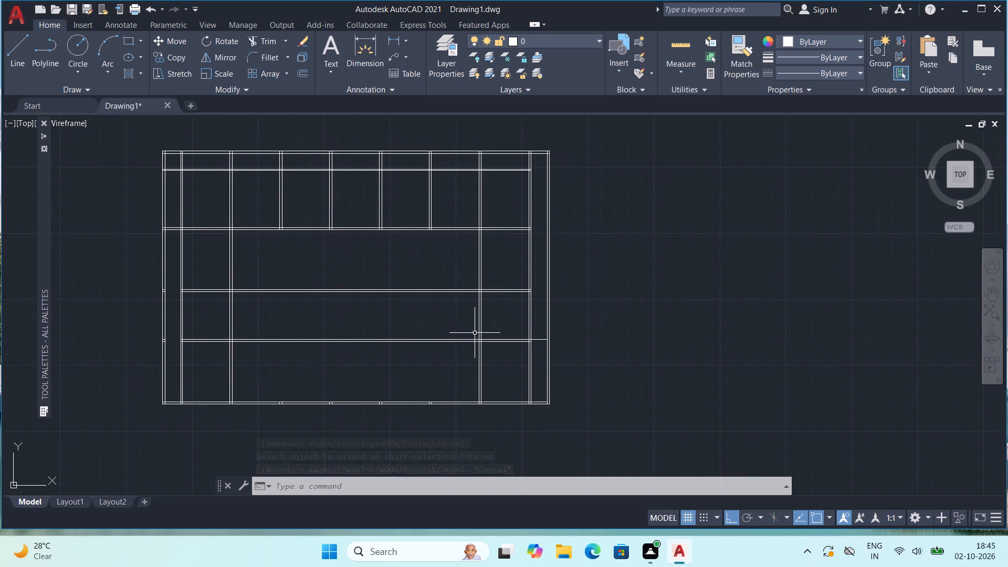
scroll(554, 341, up, 2)
key(t)
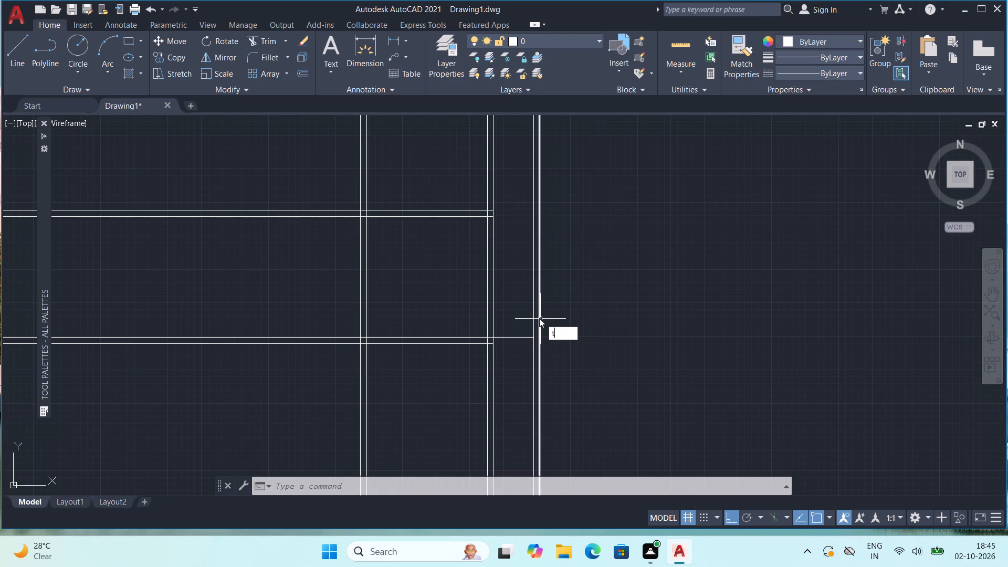
key(r)
key(Return)
drag(511, 318, 512, 349)
scroll(511, 347, down, 1)
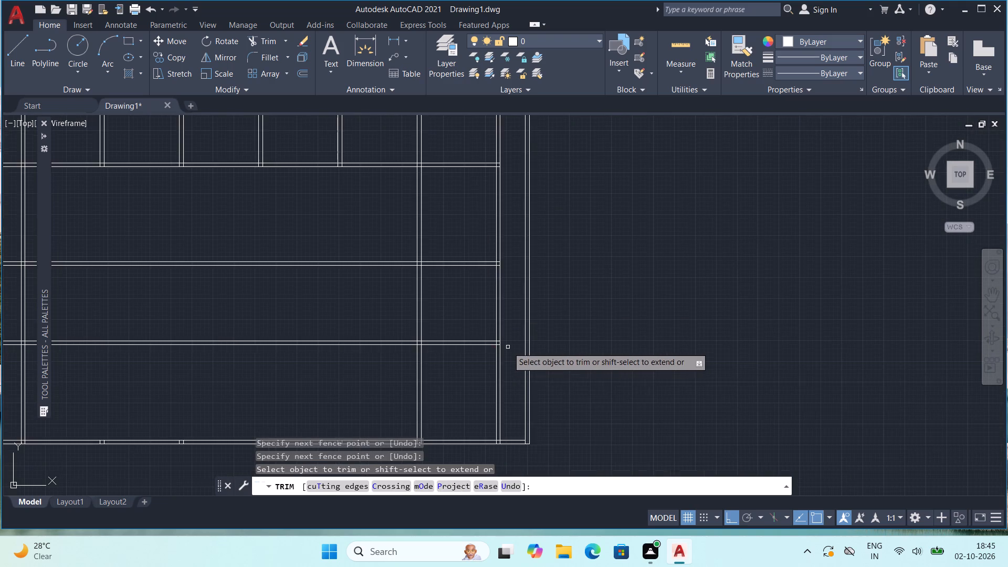
Trim the two lower horizontal partitions across the central space, keeping them only in the left and right room columns.
scroll(483, 358, down, 2)
middle_drag(430, 386, 443, 393)
scroll(443, 381, up, 1)
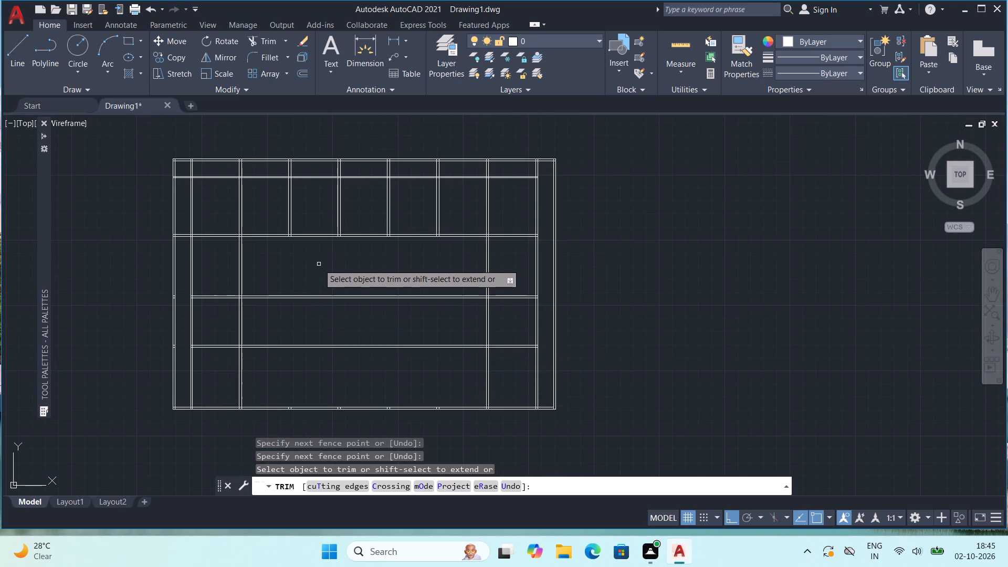
drag(319, 262, 319, 355)
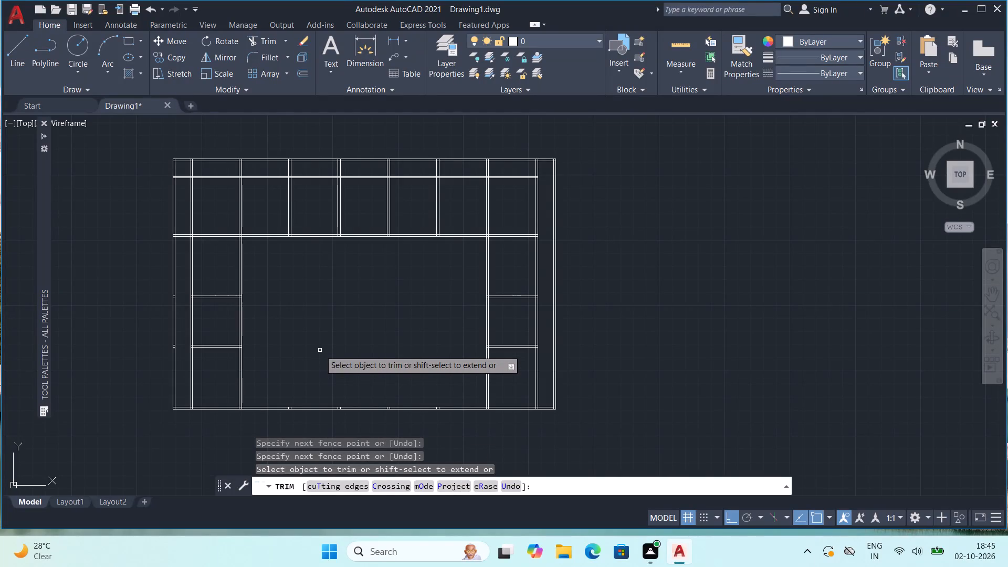
key(Escape)
key(Escape)
key(Escape)
key(Escape)
key(Escape)
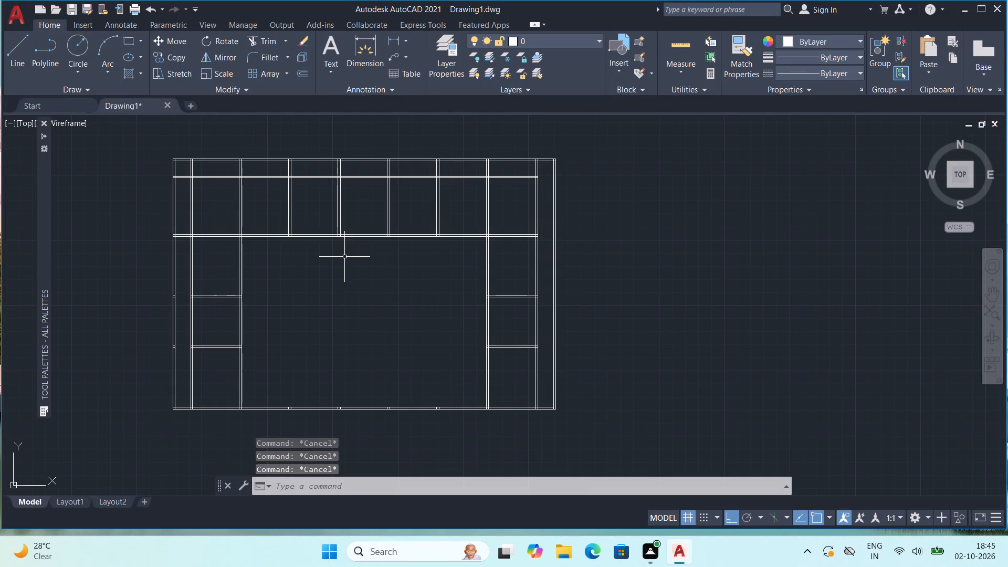
Offset the top rooms' lower wall line and the inner wall lines of both side room columns 8' into the central space.
key(o)
key(Return)
key(8)
key(apostrophe)
key(Return)
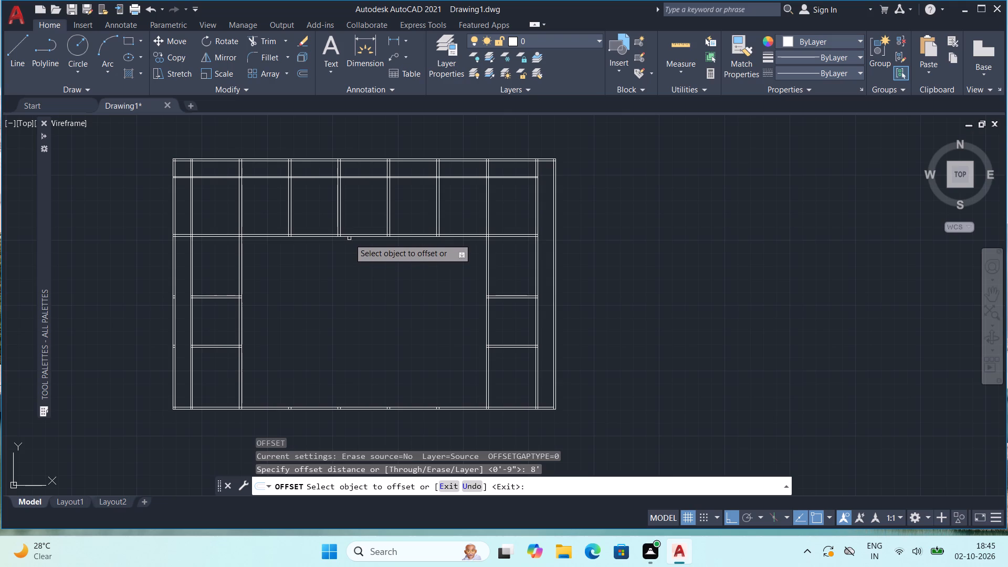
click(349, 237)
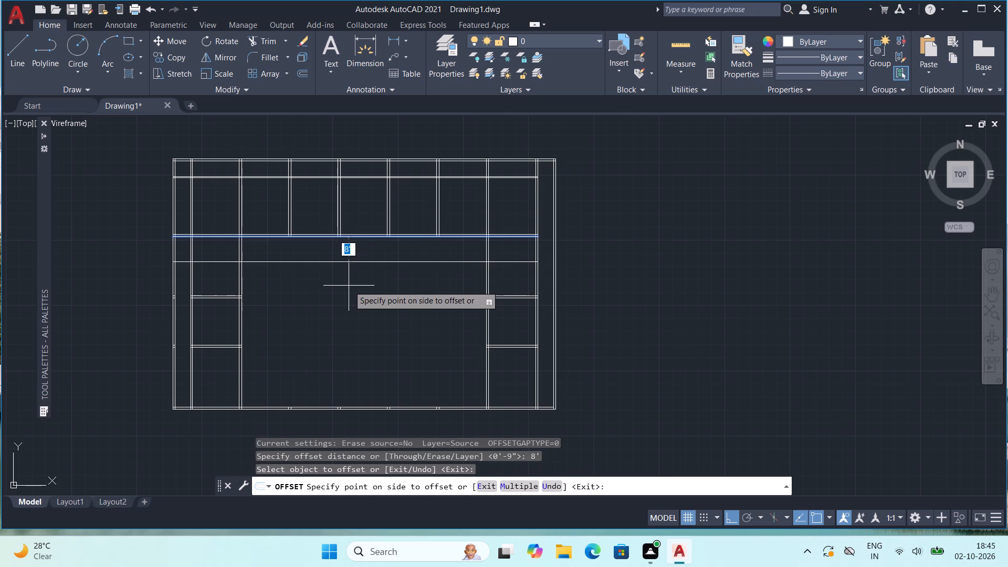
click(349, 285)
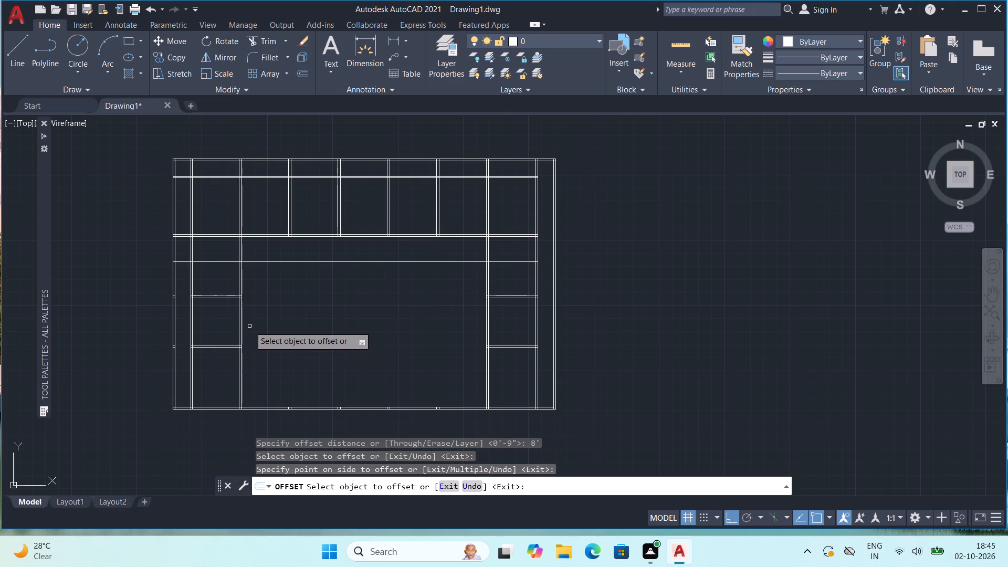
click(243, 304)
click(292, 304)
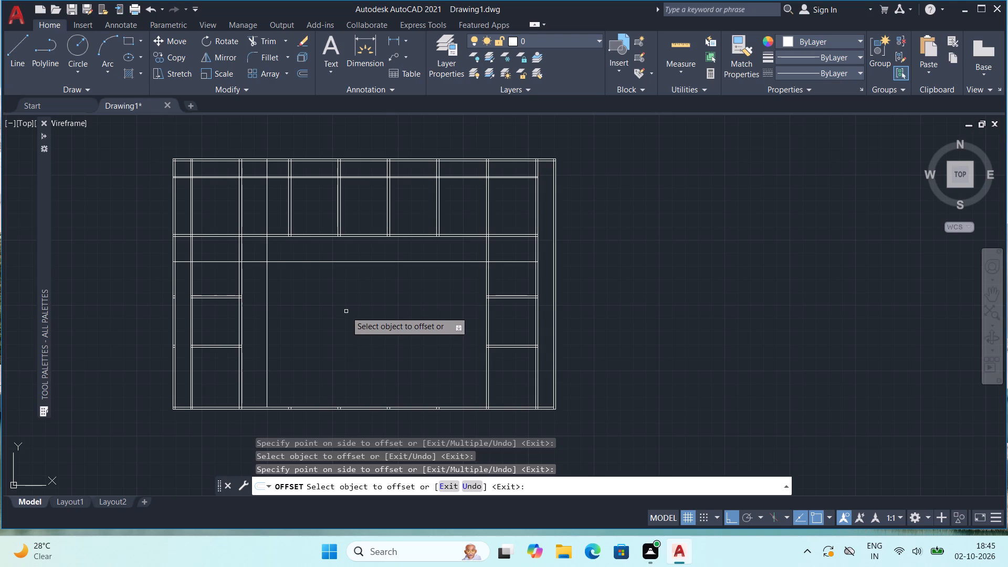
click(485, 308)
click(463, 325)
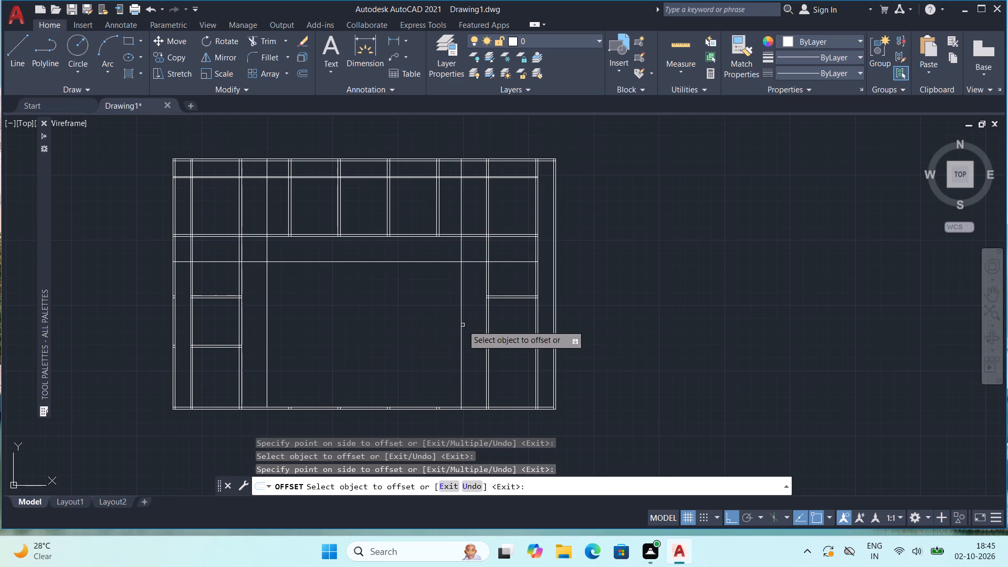
middle_click(364, 338)
key(Escape)
key(Escape)
key(Escape)
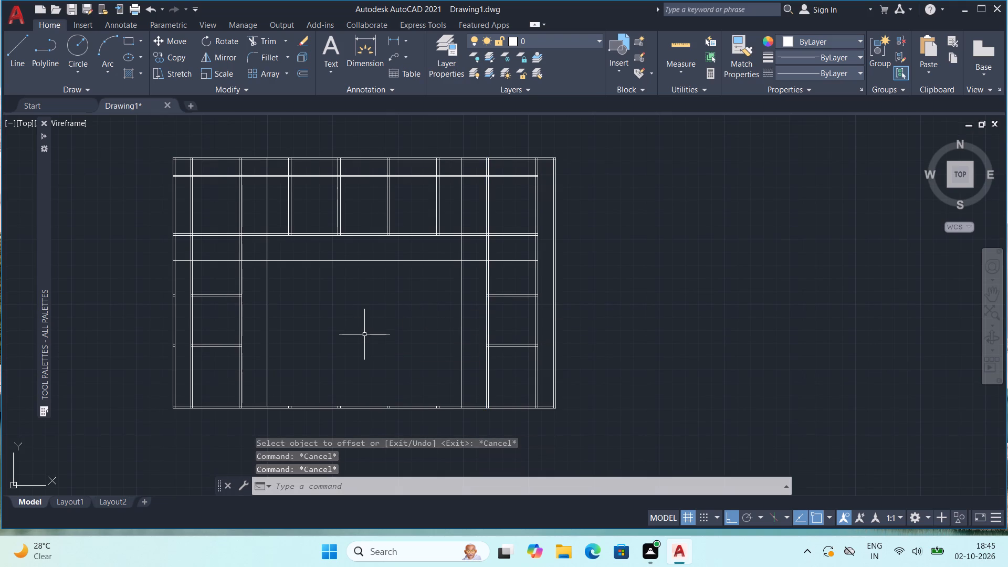
Trim the 8' offset lines beyond their two intersections so they form clean upper corners around the central space.
key(t)
key(r)
key(Return)
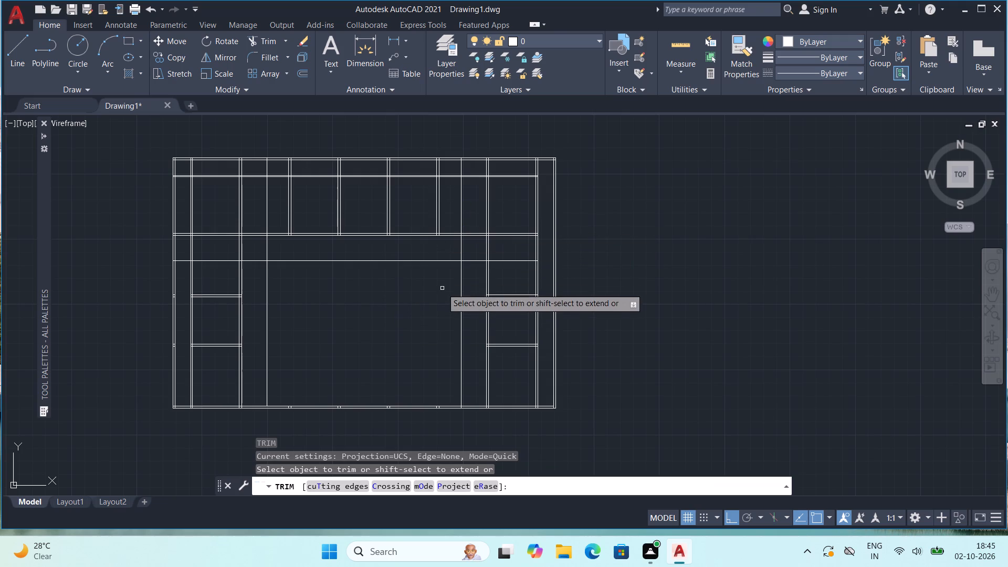
click(460, 248)
click(468, 260)
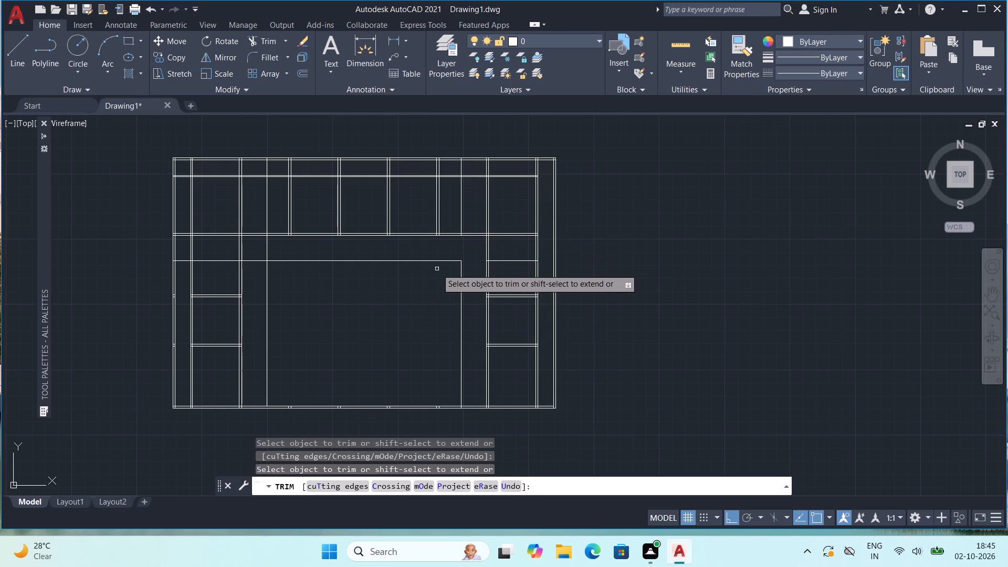
click(266, 245)
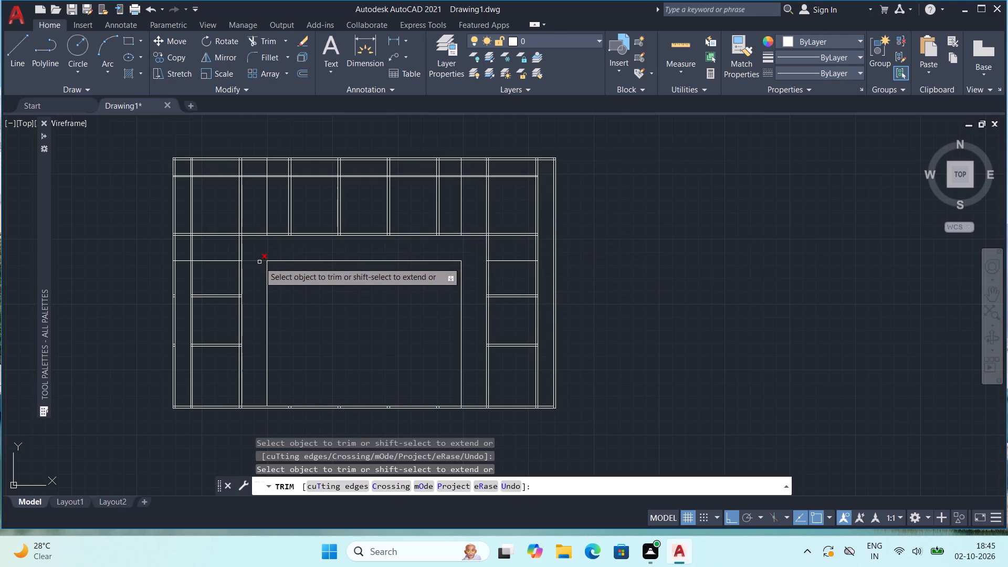
click(260, 259)
Trim the horizontal offset line across the left room and left outer strip, plus the left vertical offset line within the top room.
click(225, 258)
click(220, 266)
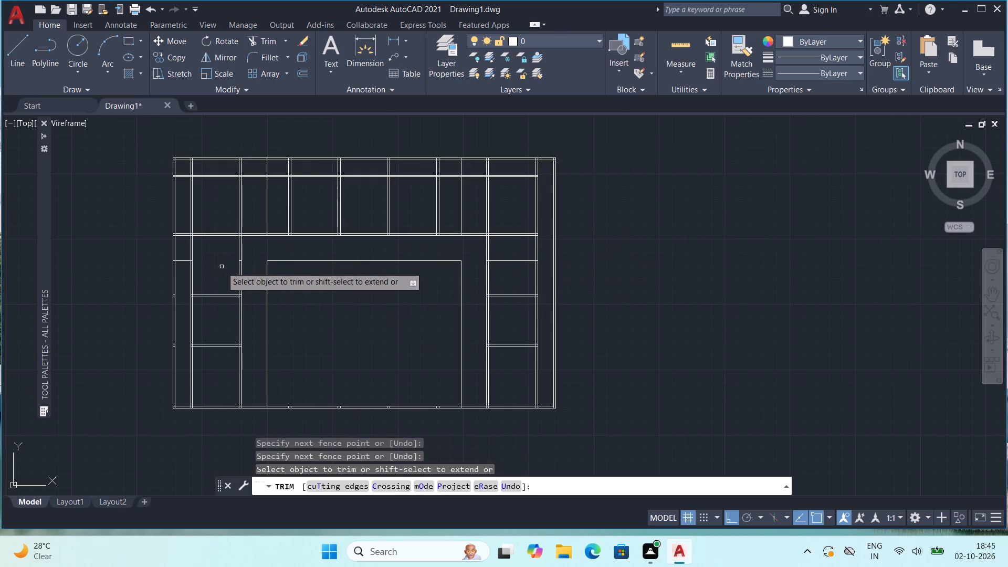
click(182, 259)
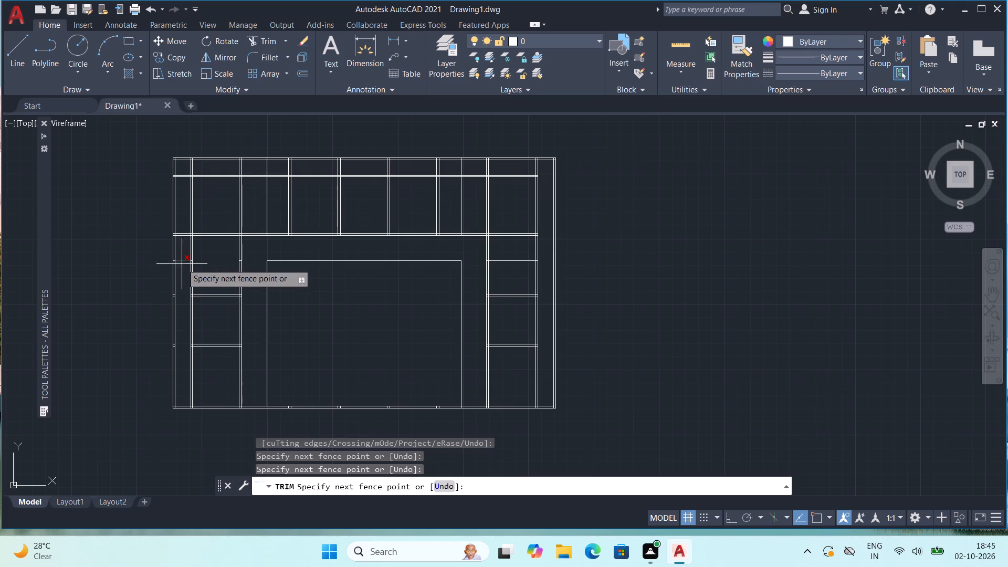
click(186, 265)
click(267, 204)
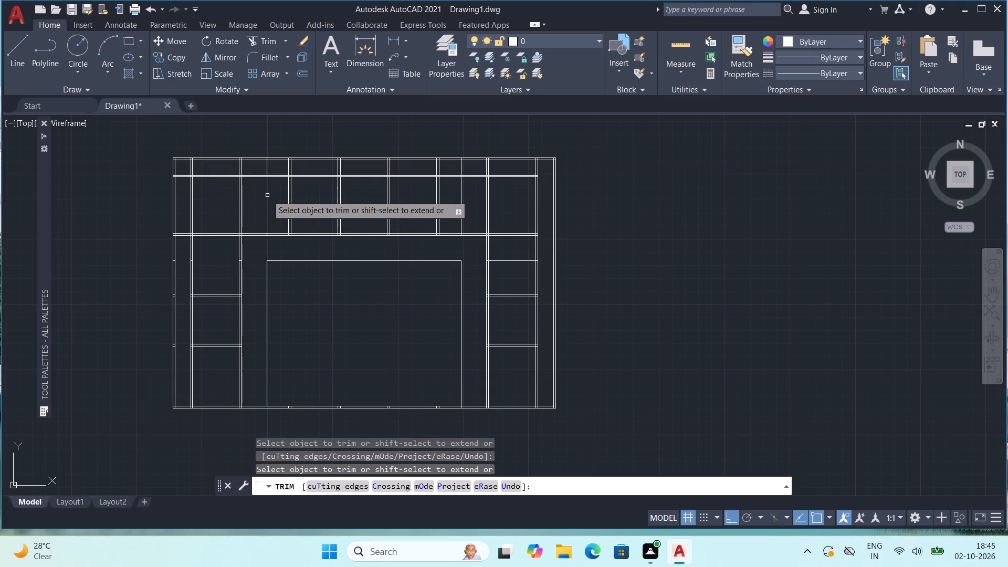
key(Escape)
Erase the remaining right vertical offset line through the top rooms and the left one's leftover piece in the top strip.
click(462, 197)
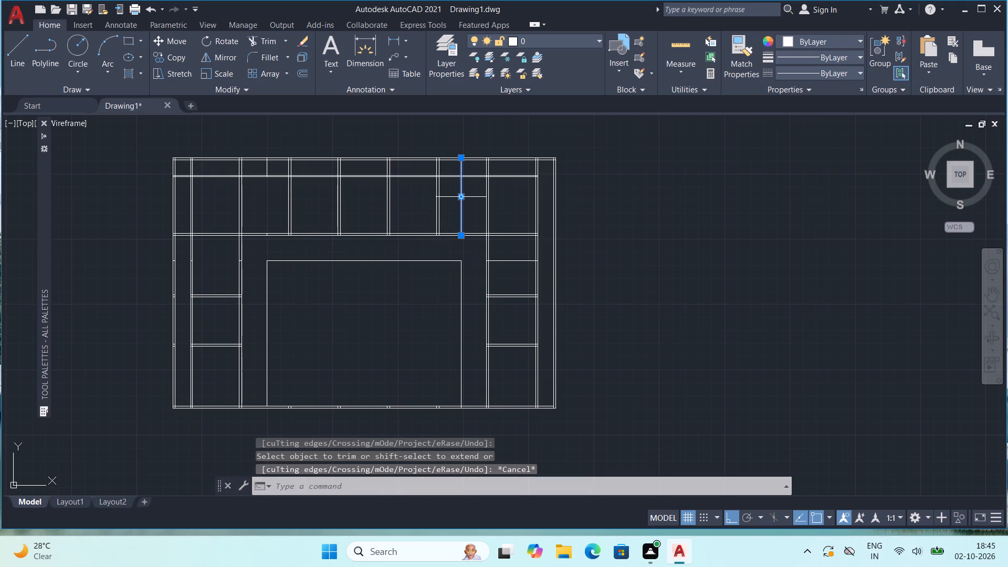
key(Delete)
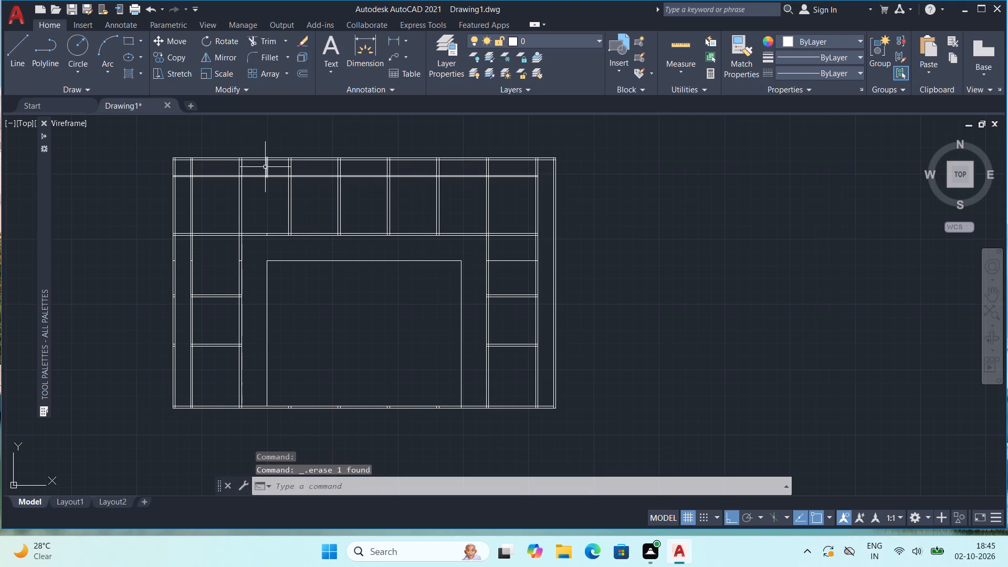
click(267, 165)
key(Delete)
Erase the horizontal offset line's stub inside the left outer wall and try to erase the one inside the adjacent inner wall.
scroll(186, 272, up, 2)
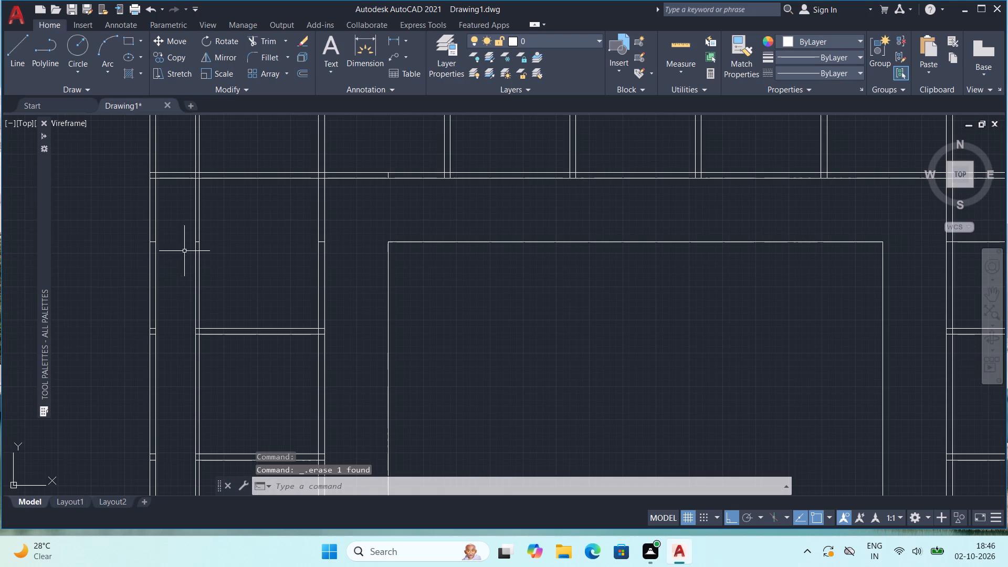
scroll(184, 250, up, 1)
click(132, 236)
key(Delete)
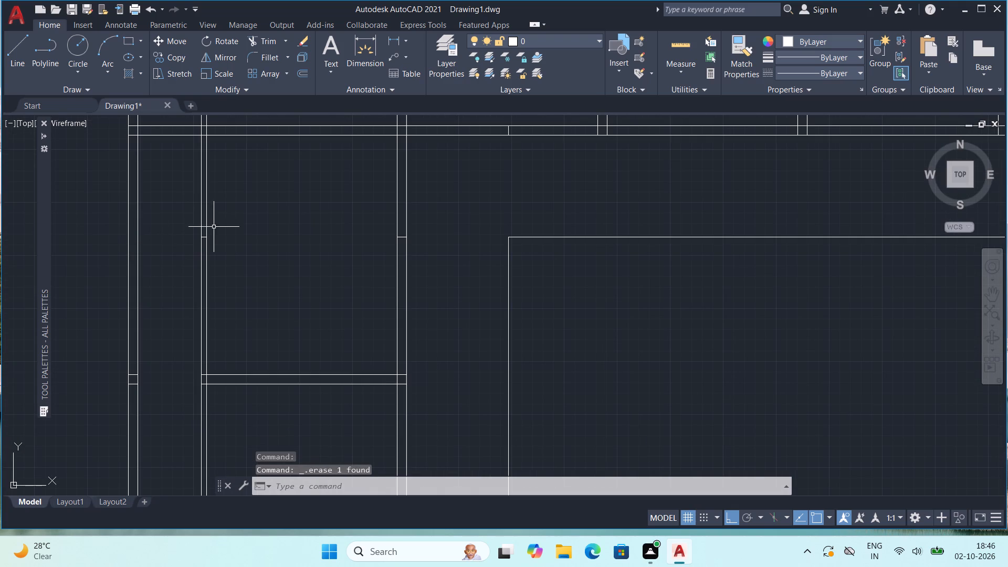
click(204, 235)
key(Delete)
key(Delete)
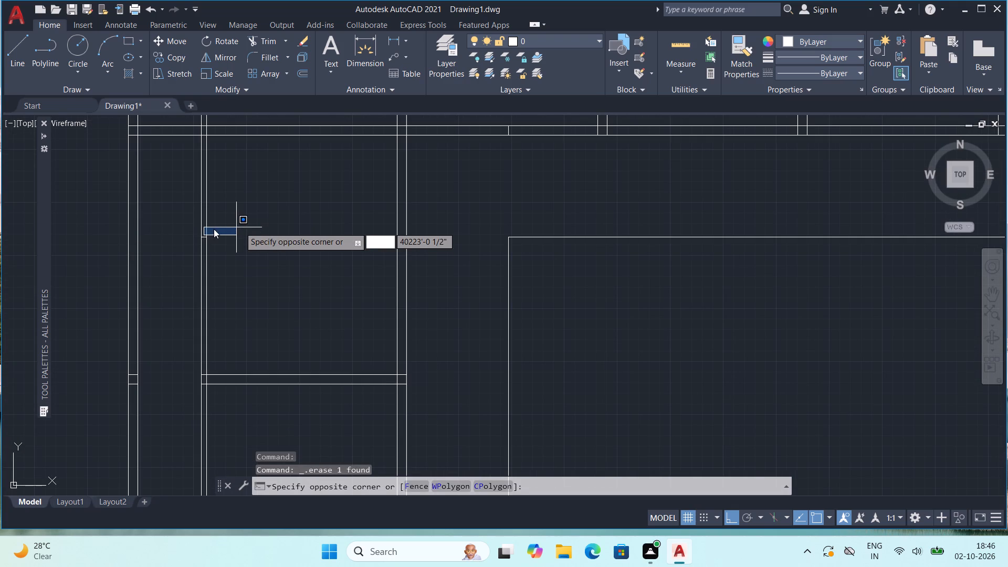
key(Escape)
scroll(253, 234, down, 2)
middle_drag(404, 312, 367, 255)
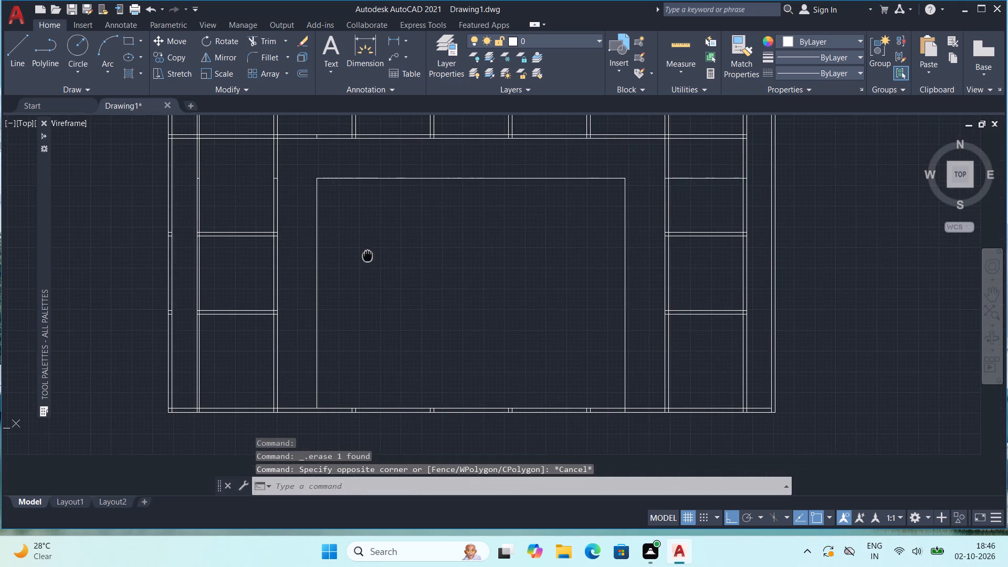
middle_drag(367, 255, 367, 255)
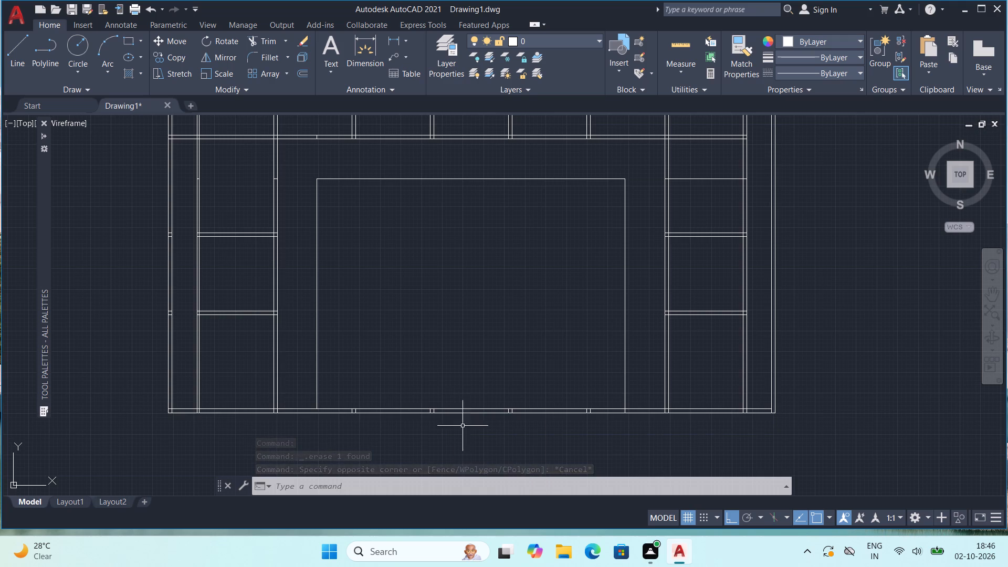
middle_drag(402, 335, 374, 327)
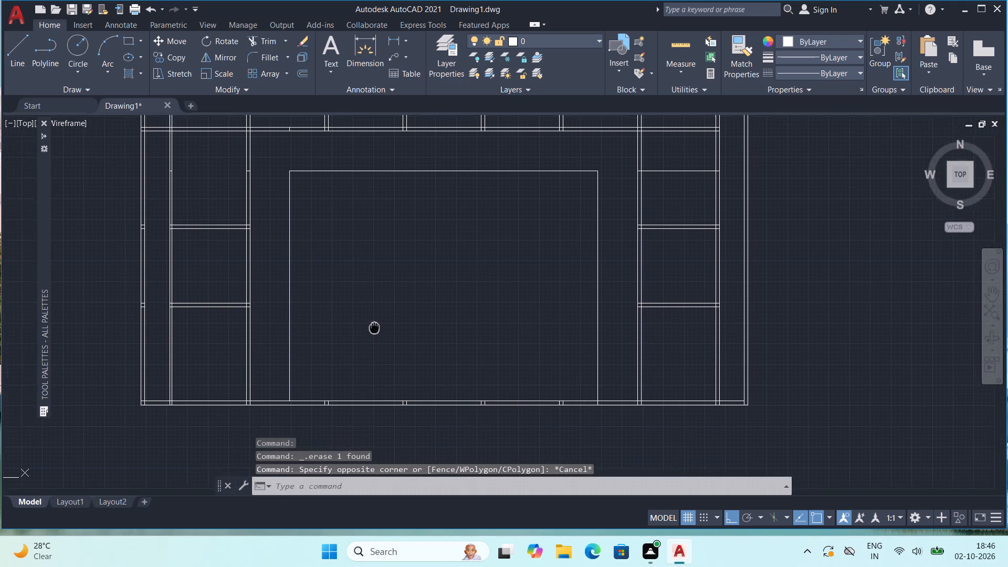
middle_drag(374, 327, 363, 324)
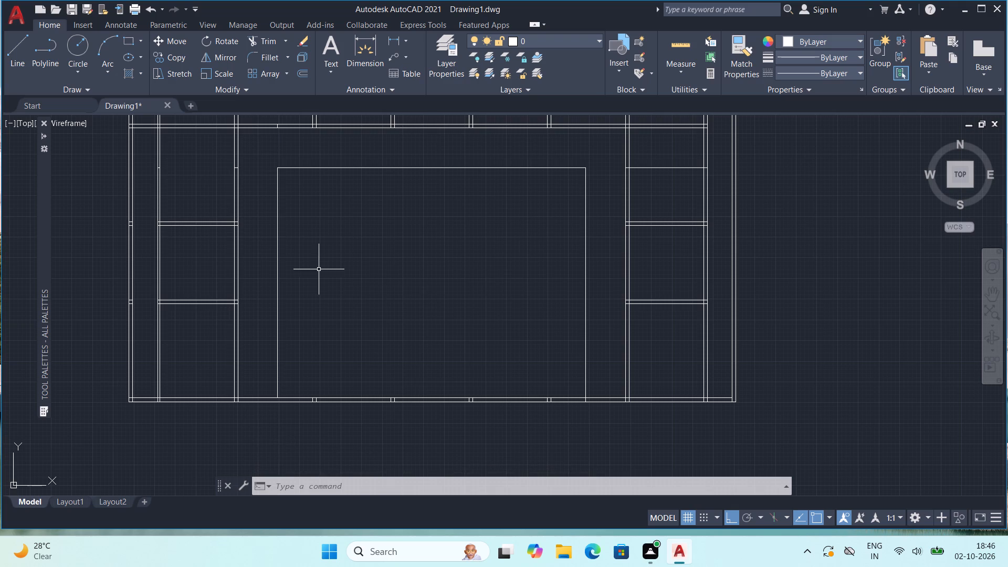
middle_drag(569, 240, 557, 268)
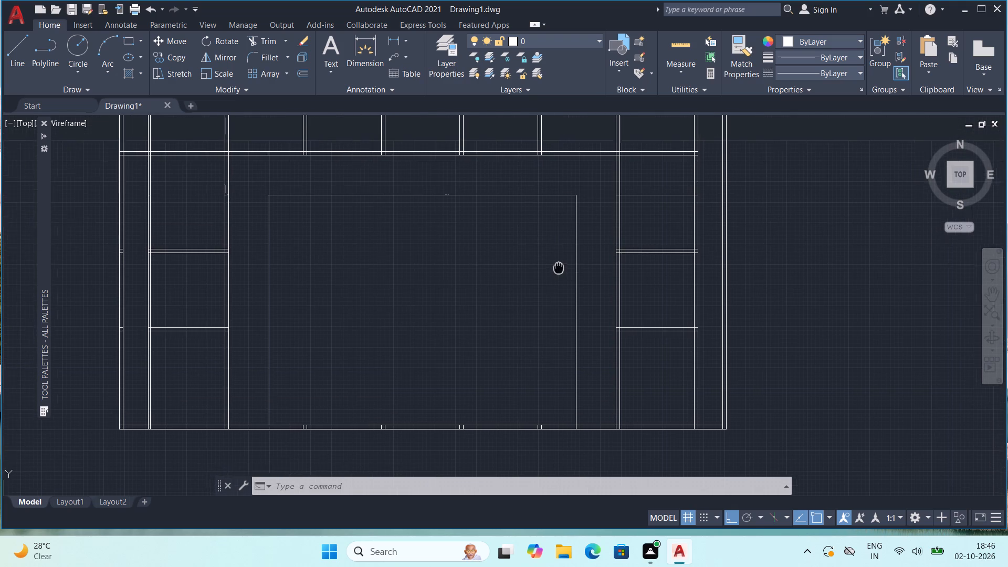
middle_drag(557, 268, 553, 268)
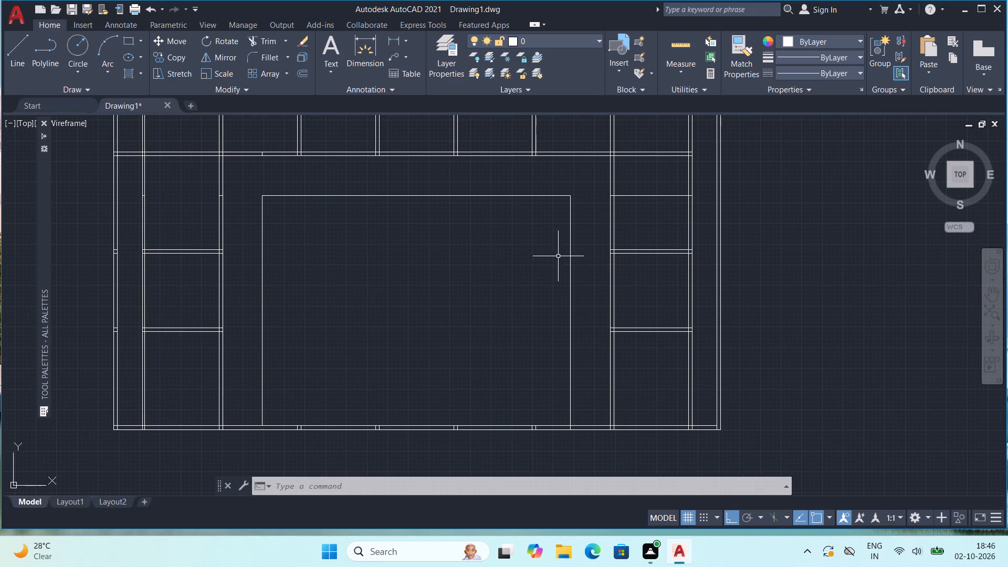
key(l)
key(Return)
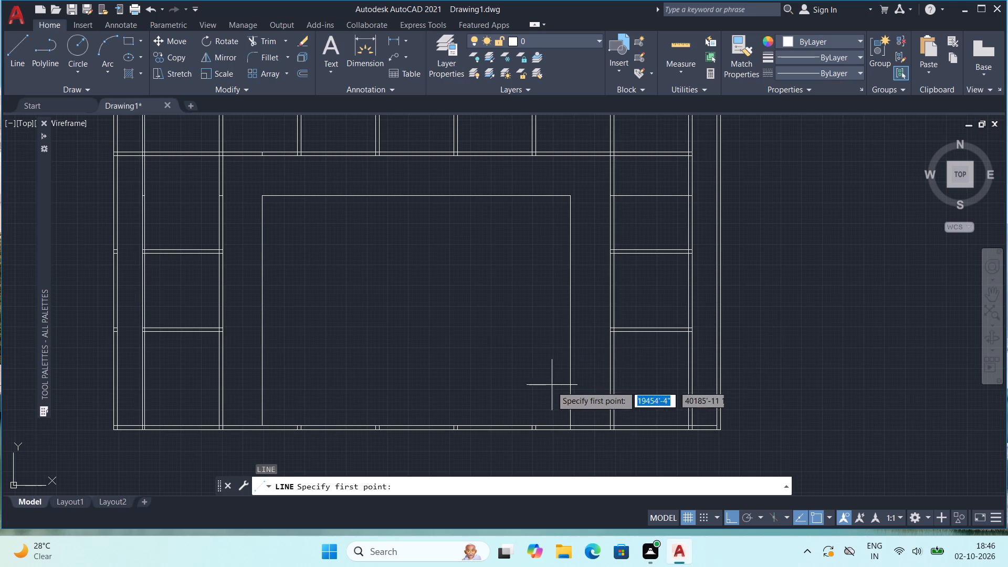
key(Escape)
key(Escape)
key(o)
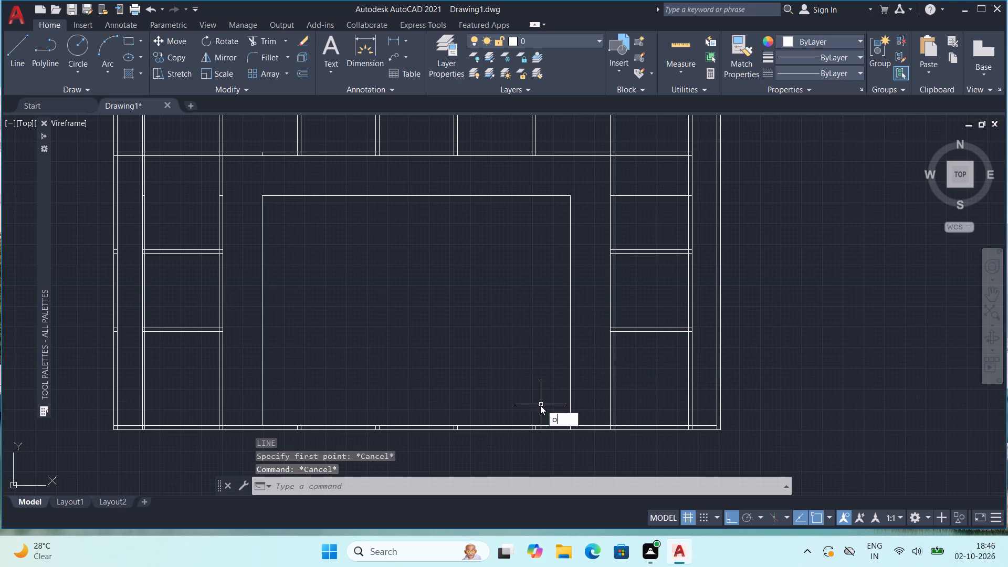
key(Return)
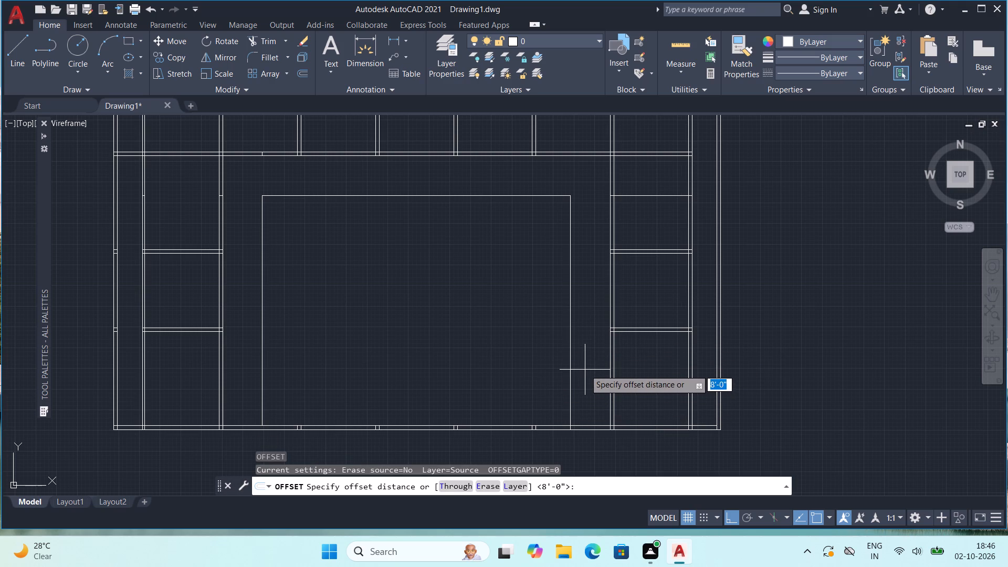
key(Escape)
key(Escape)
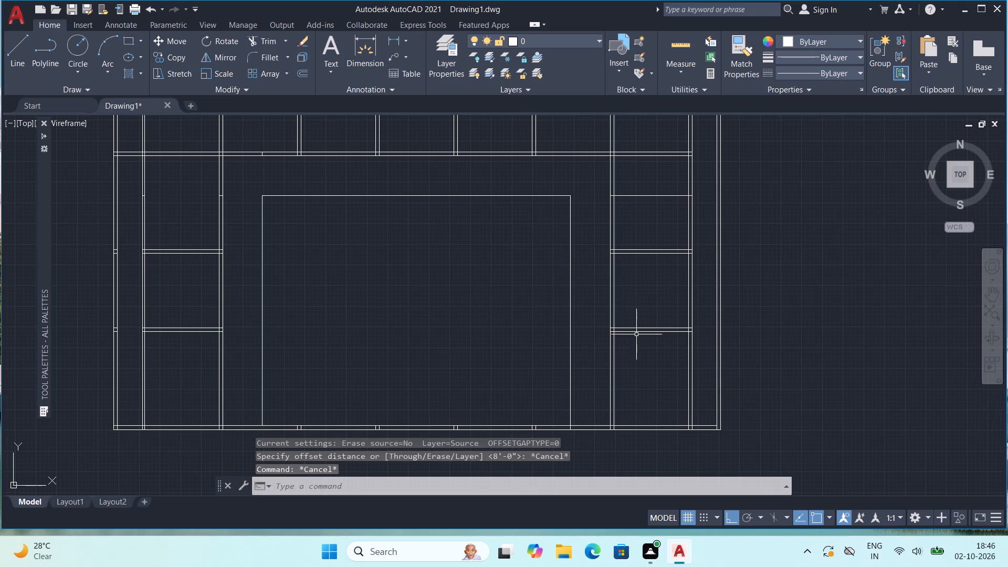
Extend both lines of the right room's lower cross wall leftward across the central space to the left 8' passage line.
key(e)
key(x)
key(Return)
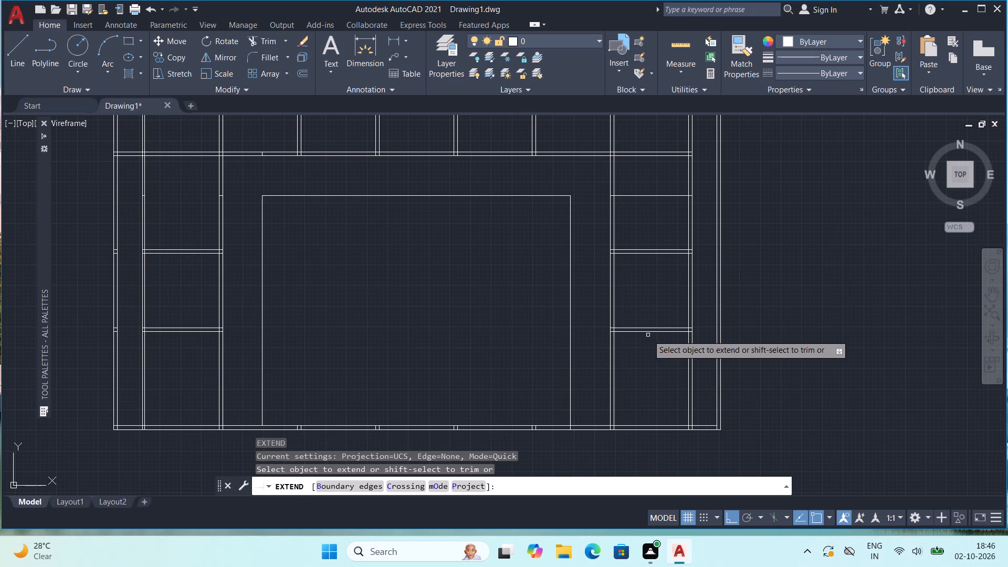
click(628, 333)
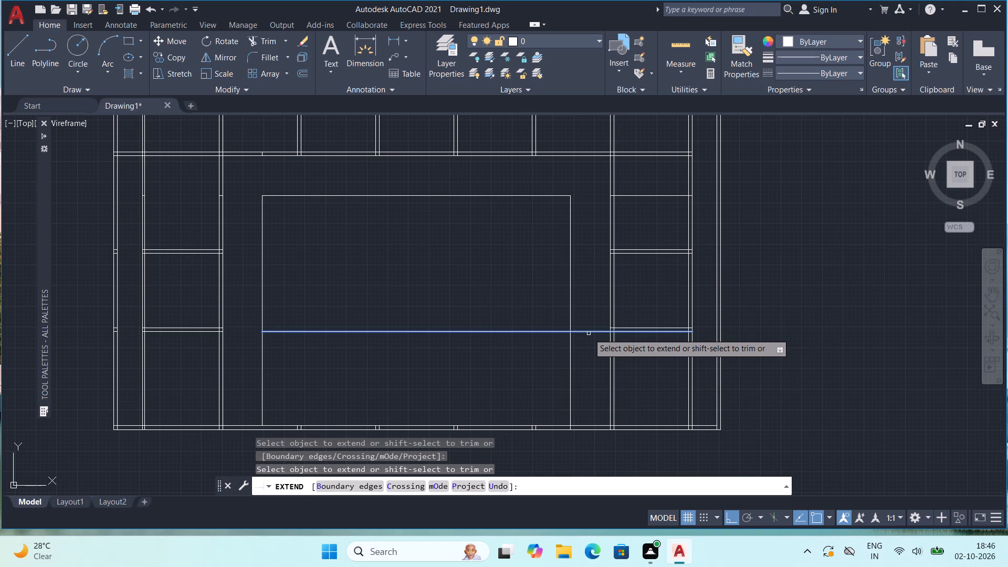
click(589, 333)
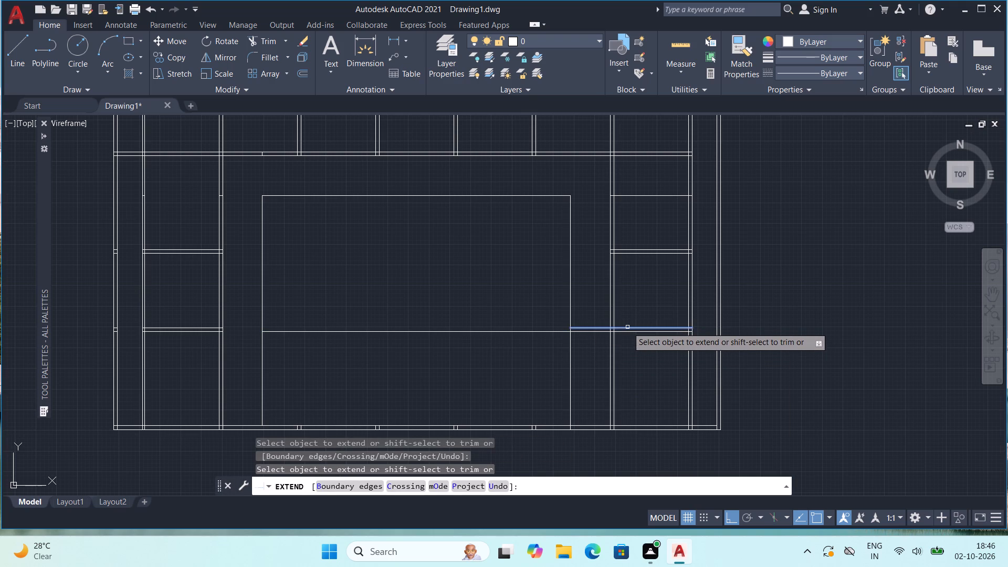
click(627, 327)
click(595, 328)
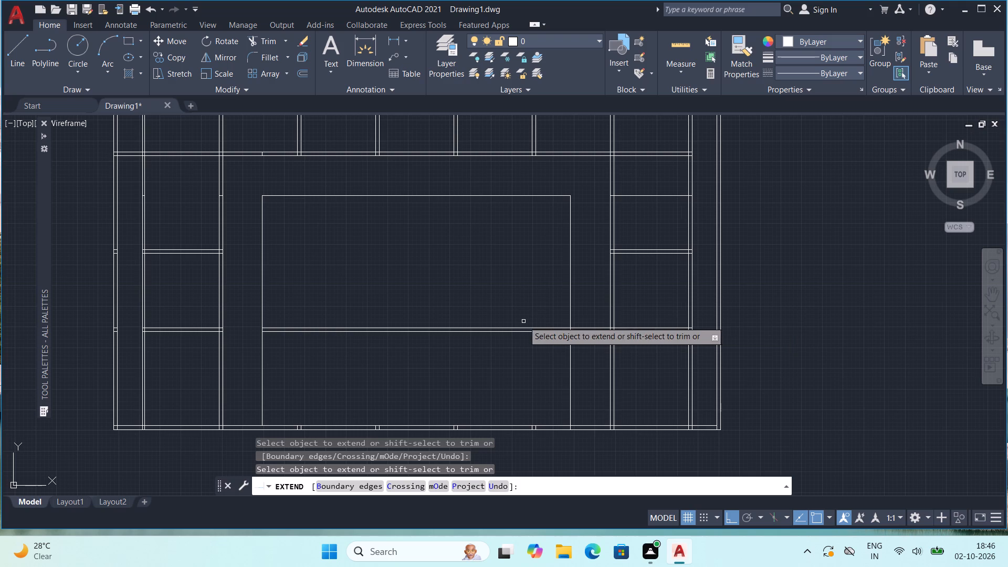
key(Escape)
key(Escape)
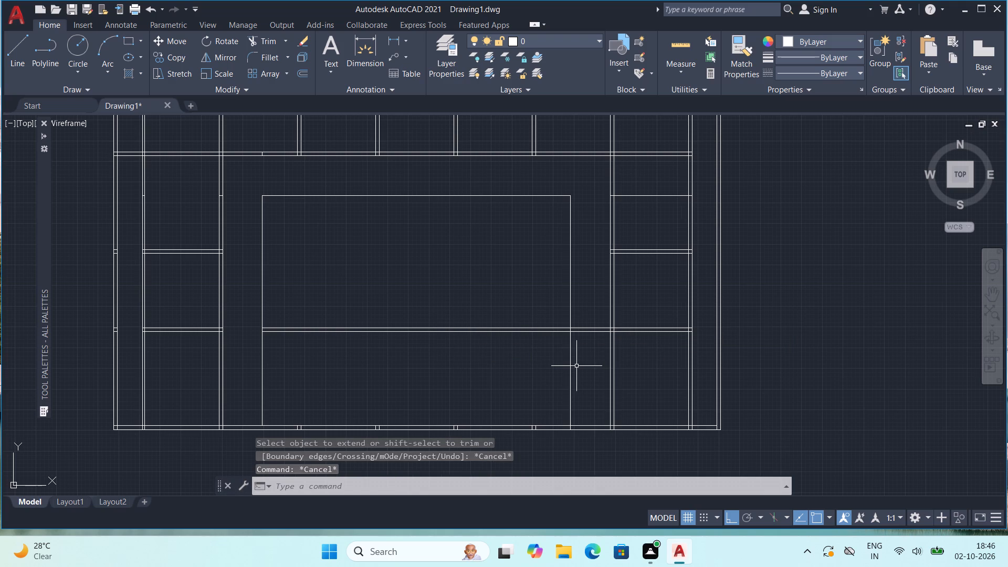
Trim the right 8' passage line below the extended cross wall.
key(t)
key(r)
key(Return)
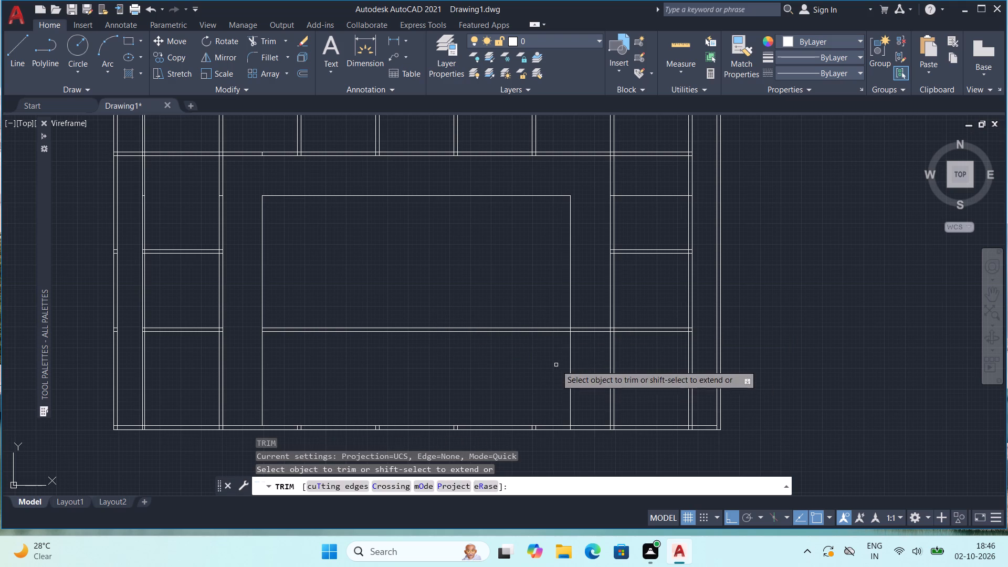
drag(551, 355, 584, 363)
middle_drag(518, 406, 513, 369)
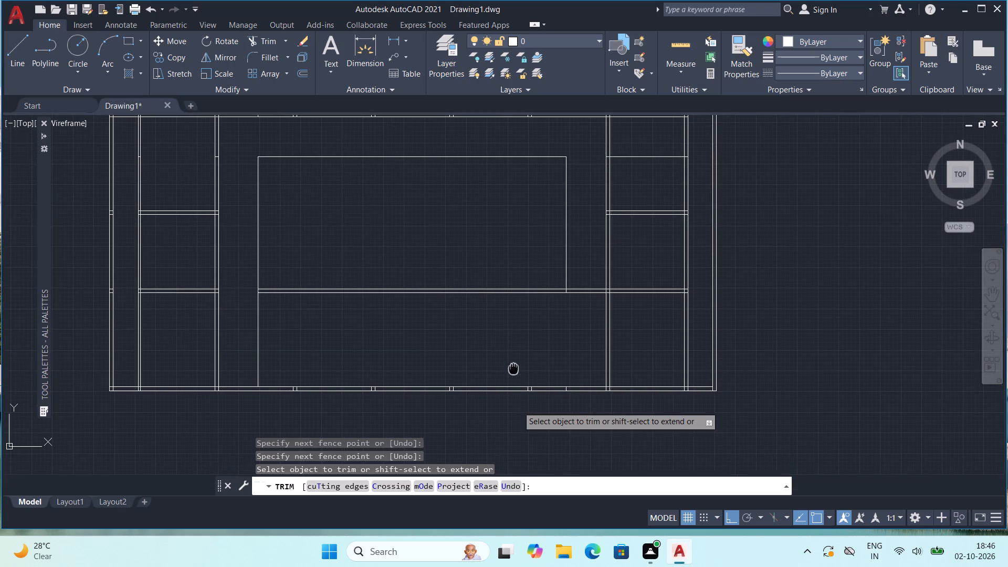
middle_drag(513, 369, 514, 369)
scroll(553, 393, up, 1)
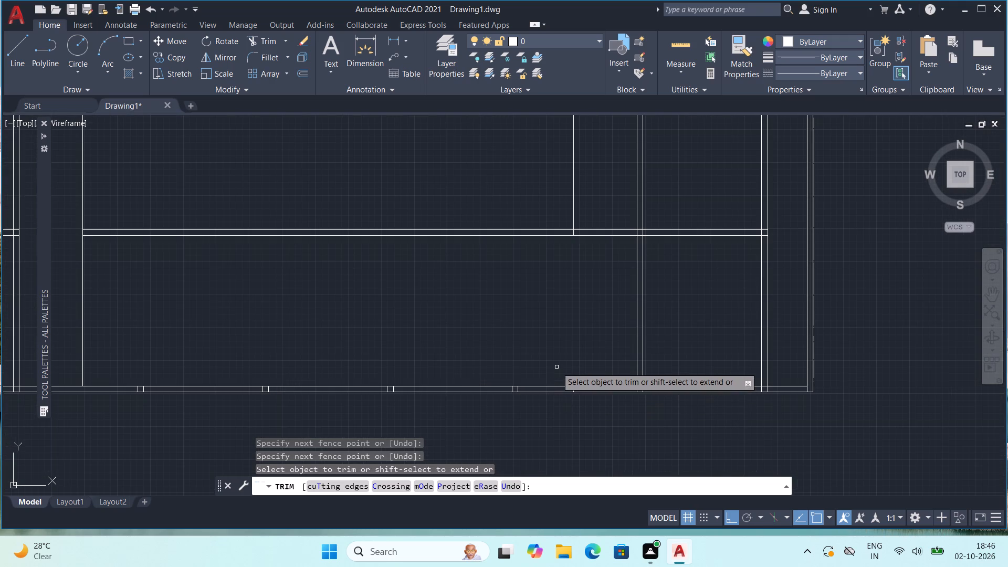
scroll(556, 367, down, 1)
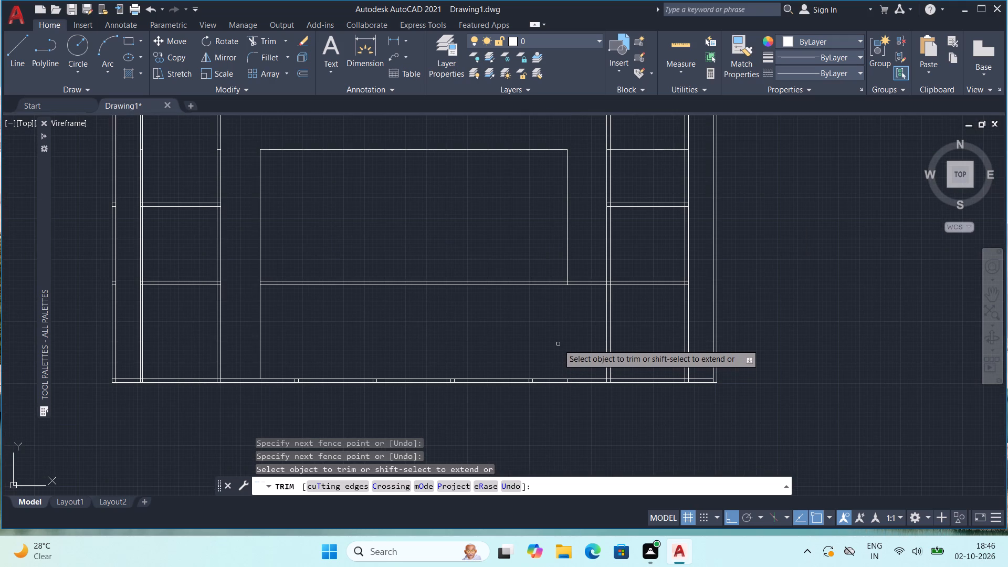
key(Escape)
key(Escape)
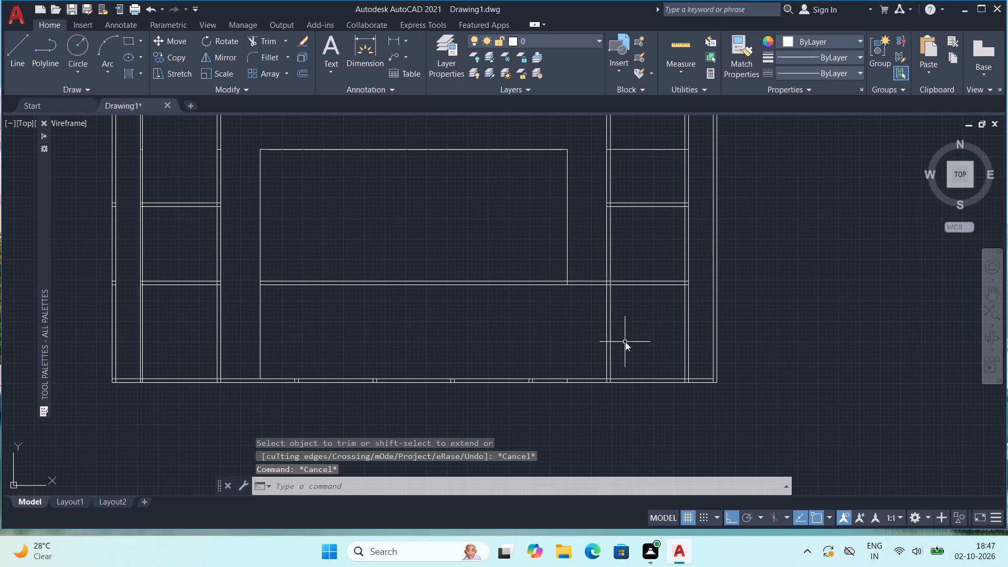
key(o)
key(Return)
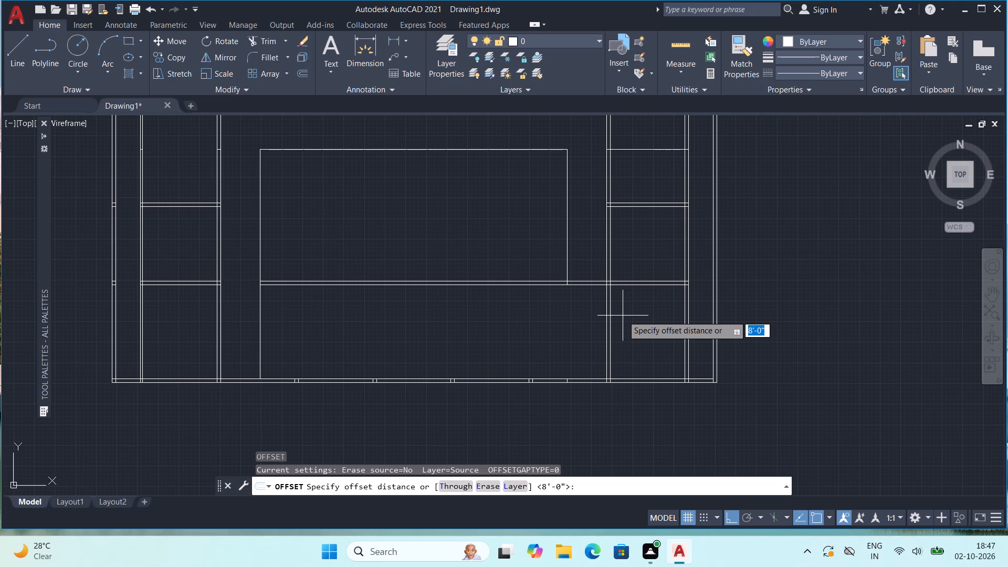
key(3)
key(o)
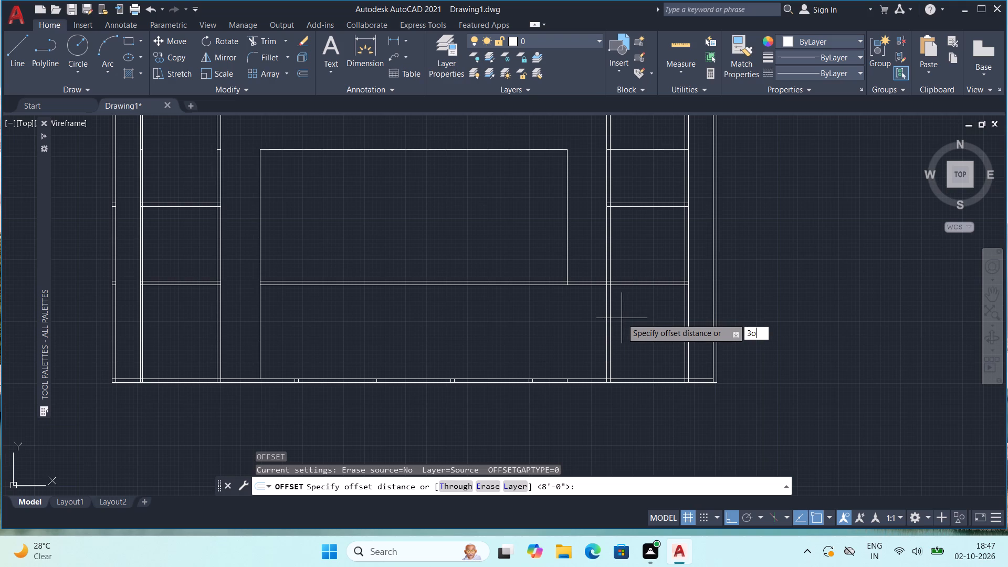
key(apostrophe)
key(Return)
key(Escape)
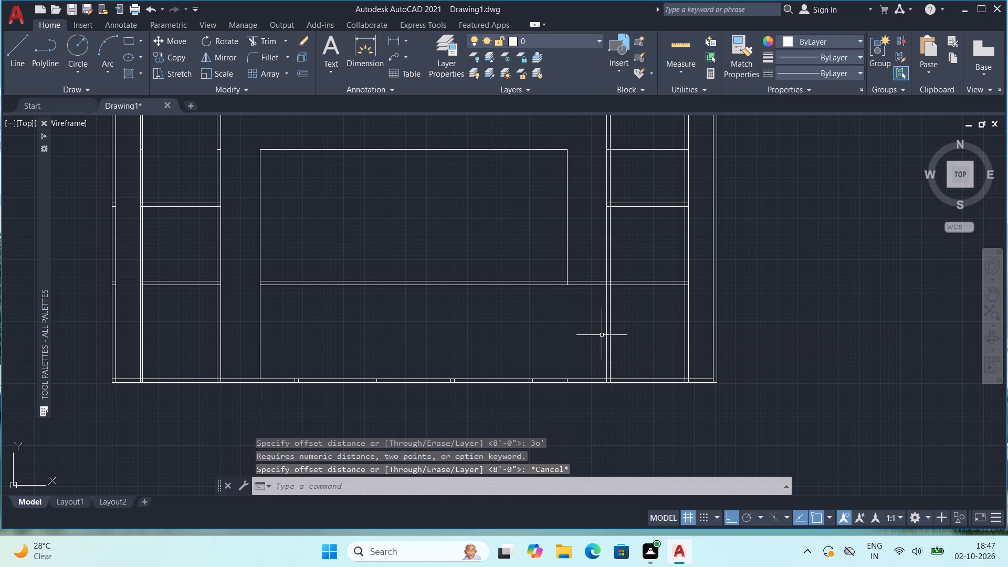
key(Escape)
Offset the right rooms' wall line facing the central space 30' to the left.
key(o)
key(Return)
key(3)
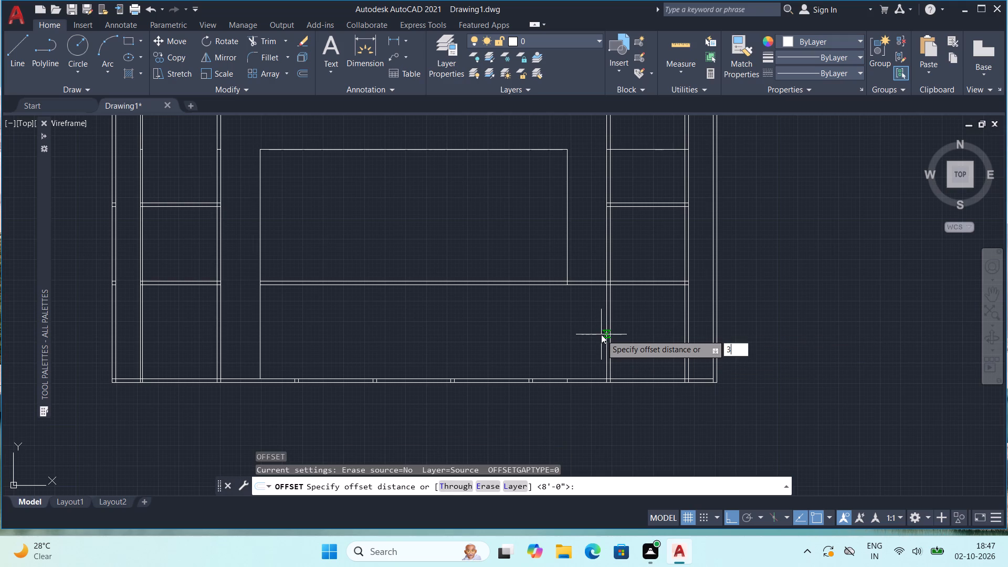
key(0)
key(apostrophe)
key(Return)
click(607, 335)
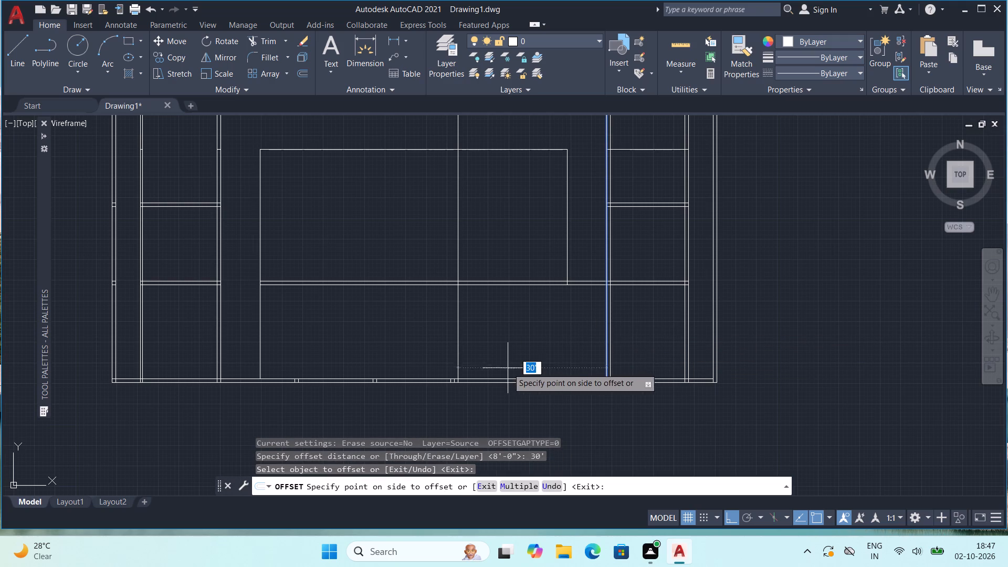
click(507, 366)
middle_drag(457, 340, 470, 394)
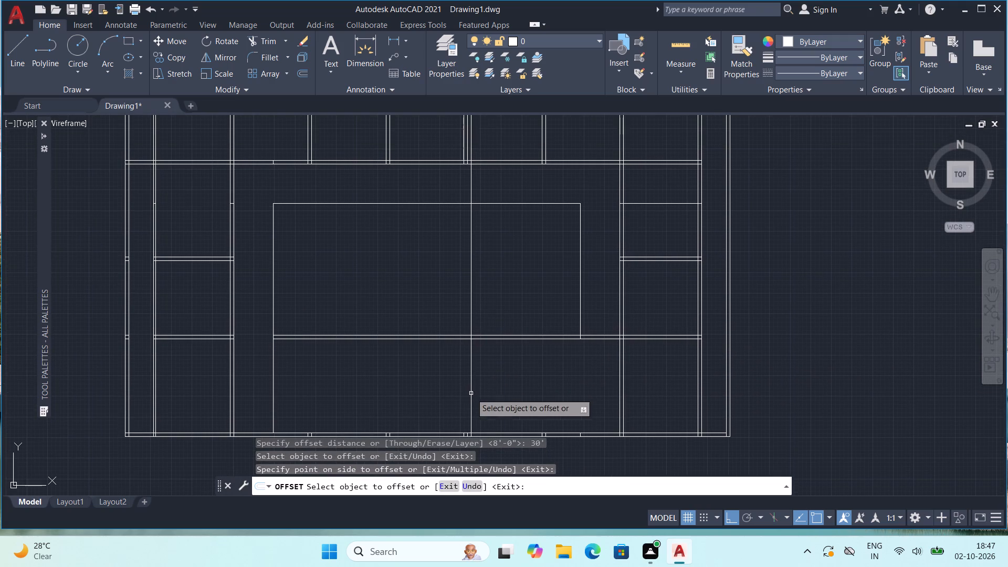
key(Escape)
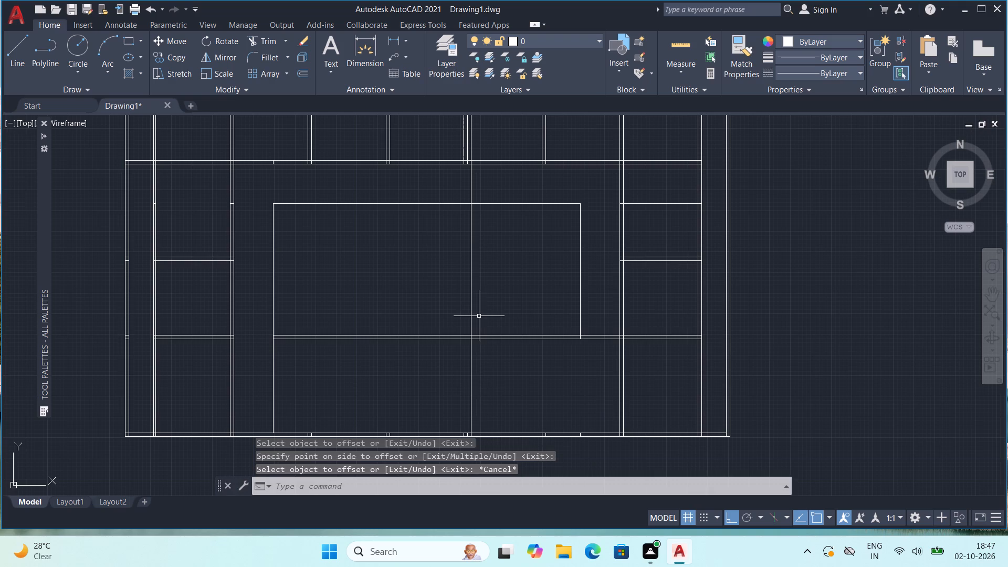
Trim the 30' offset line inside the central space above the cross wall and erase its remaining piece through the top passage and rooms.
key(t)
key(r)
key(Return)
middle_drag(478, 261, 477, 330)
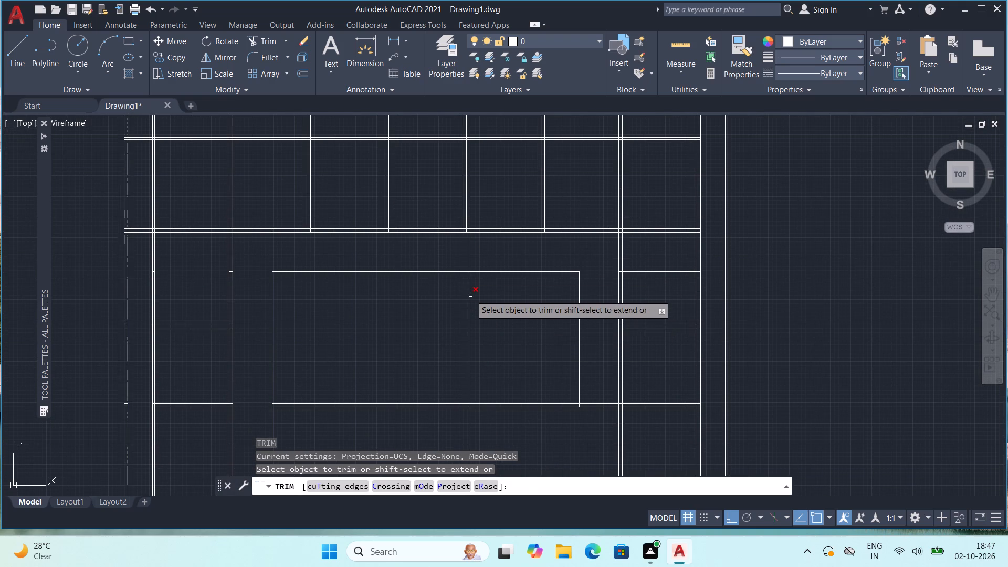
click(470, 295)
key(Escape)
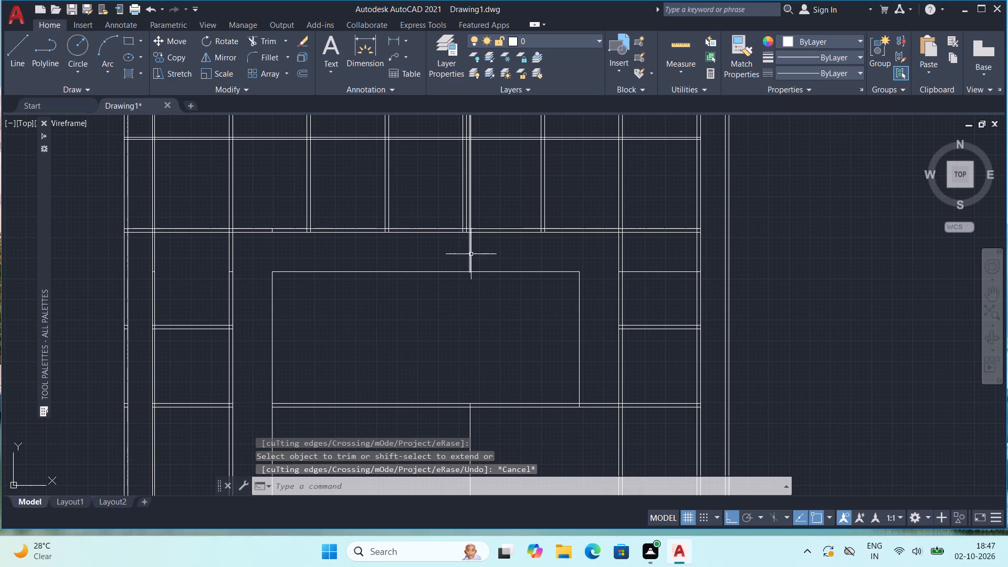
click(470, 253)
key(Delete)
Offset the remaining vertical line below the cross wall 9" to the left to form a wall.
scroll(488, 359, down, 1)
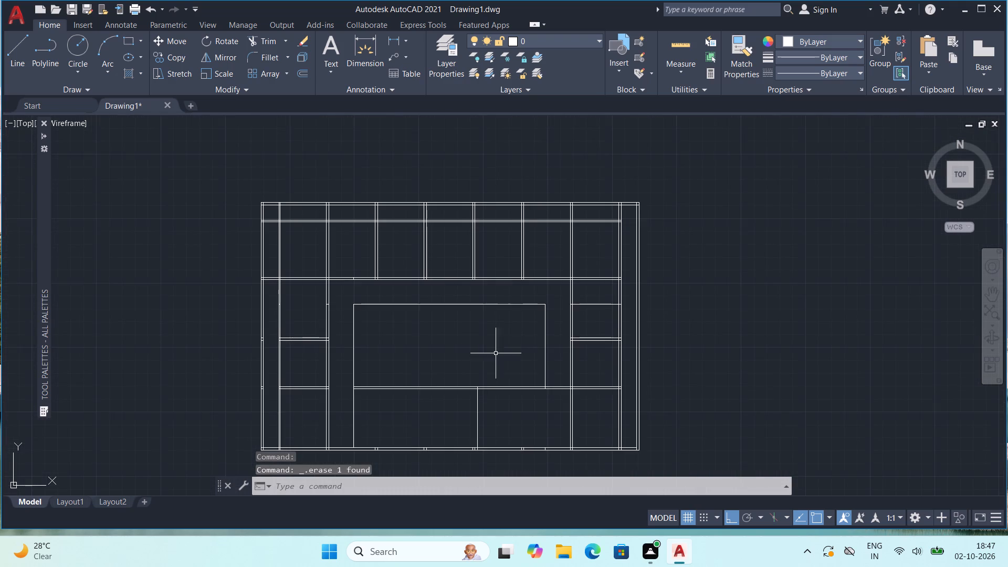
middle_drag(509, 392, 505, 349)
scroll(504, 365, up, 1)
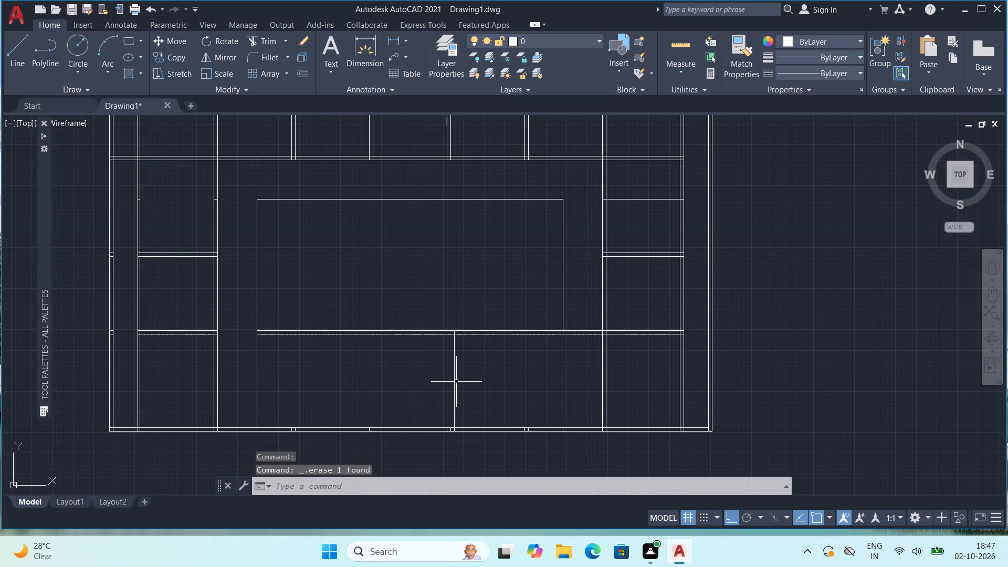
key(o)
key(Return)
key(9)
key(shift+quotedbl)
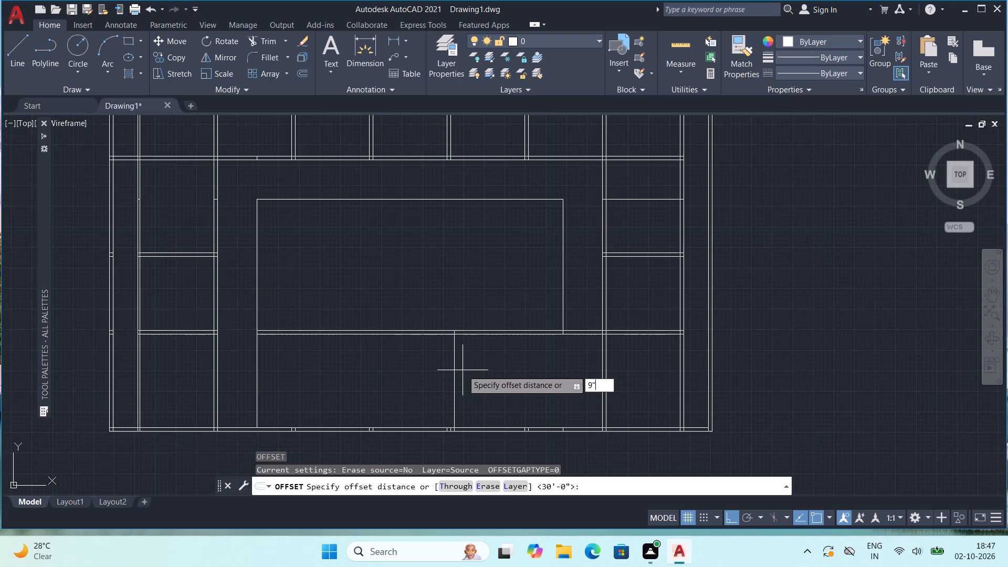
key(Return)
click(457, 371)
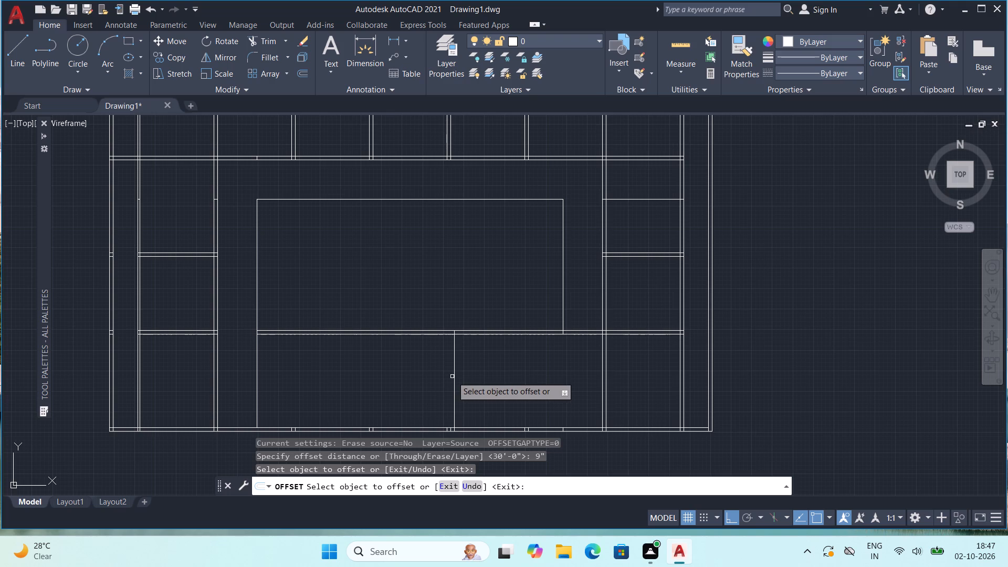
click(454, 371)
click(444, 376)
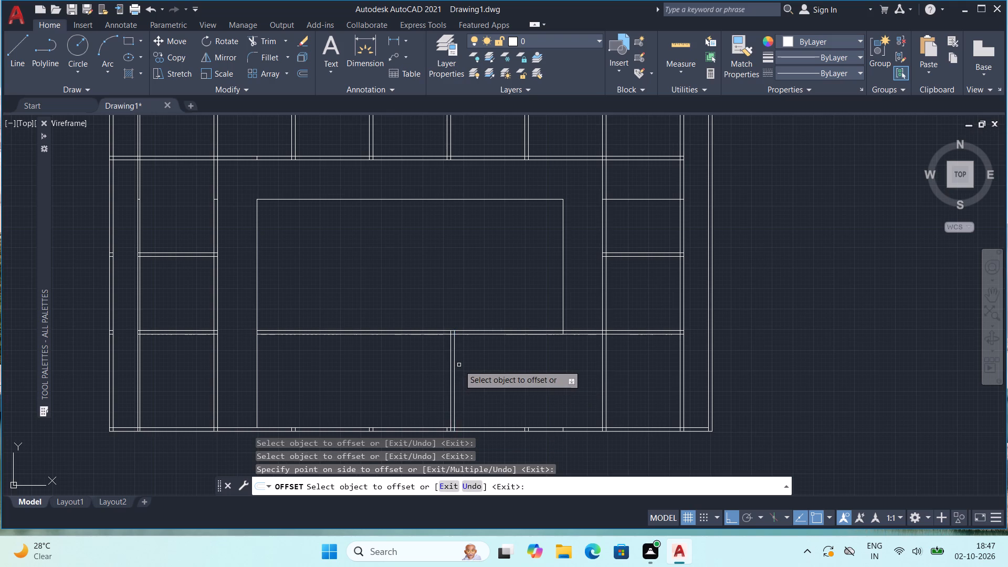
scroll(459, 365, down, 1)
middle_drag(492, 303, 492, 322)
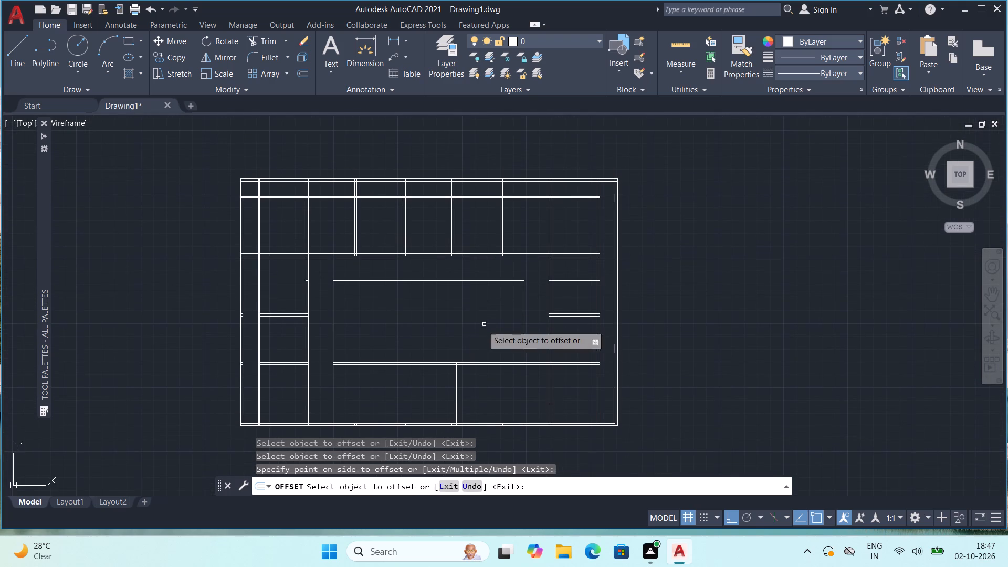
middle_drag(380, 375, 383, 360)
scroll(383, 360, up, 1)
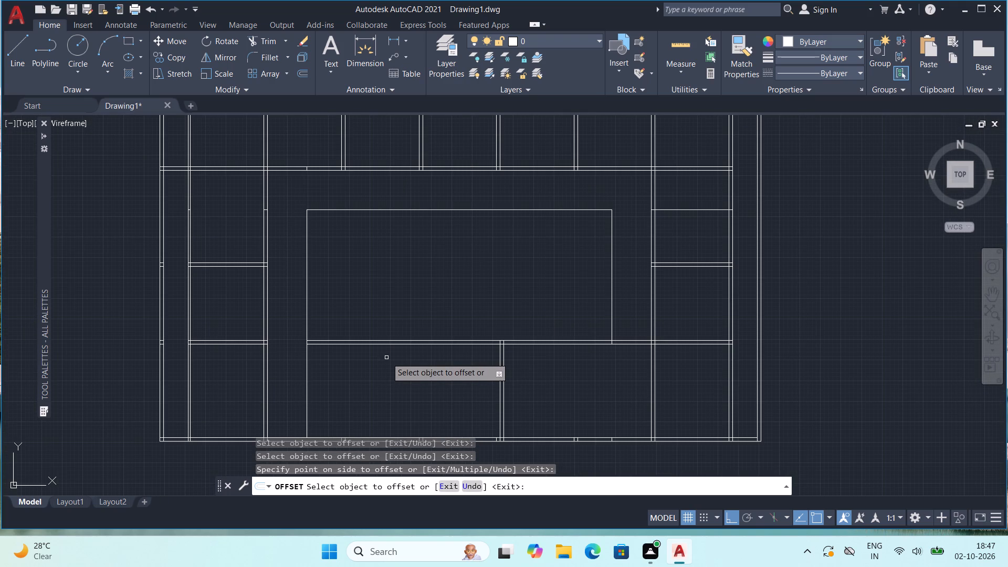
key(Escape)
key(Escape)
key(Escape)
Trim the extended cross wall lines left of the new 9" vertical wall and across the right 8' passage.
text(tr)
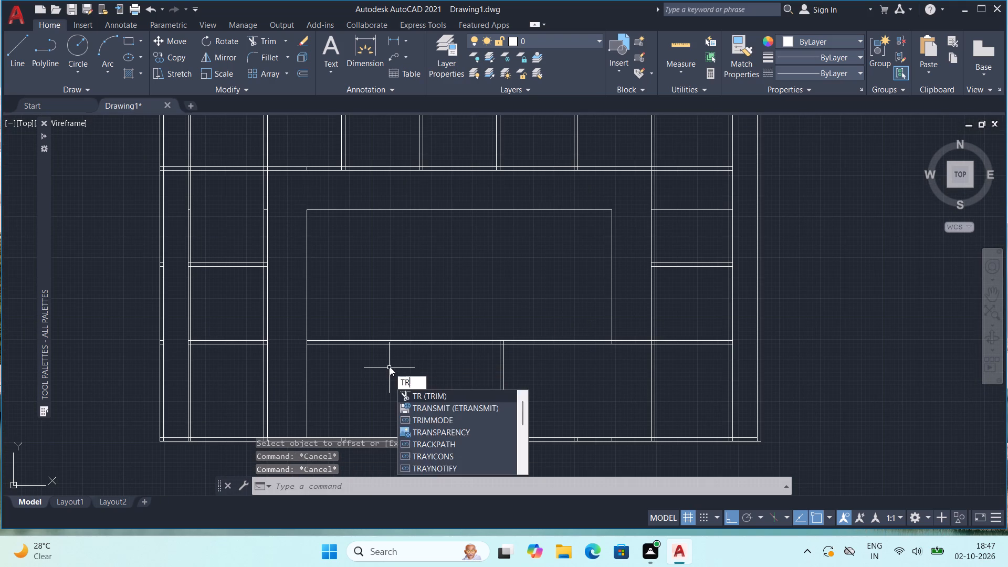
key(Return)
drag(406, 304, 409, 375)
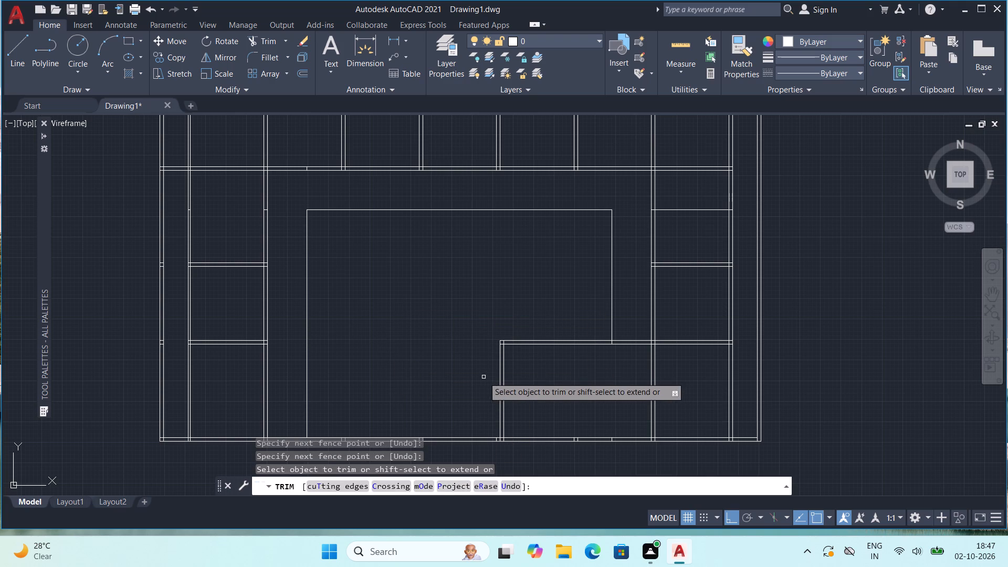
drag(632, 326, 628, 365)
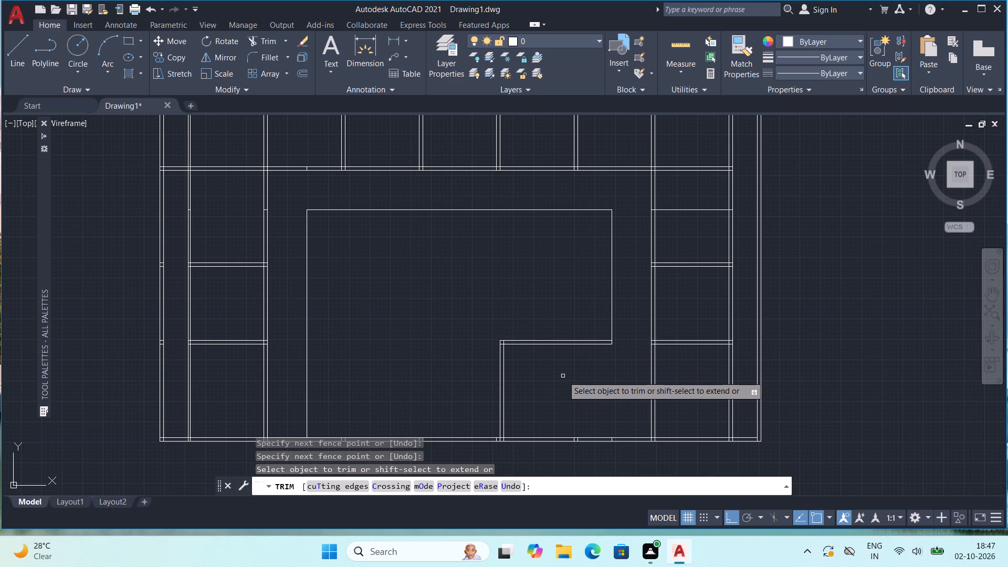
scroll(535, 382, up, 1)
scroll(534, 377, down, 1)
key(Escape)
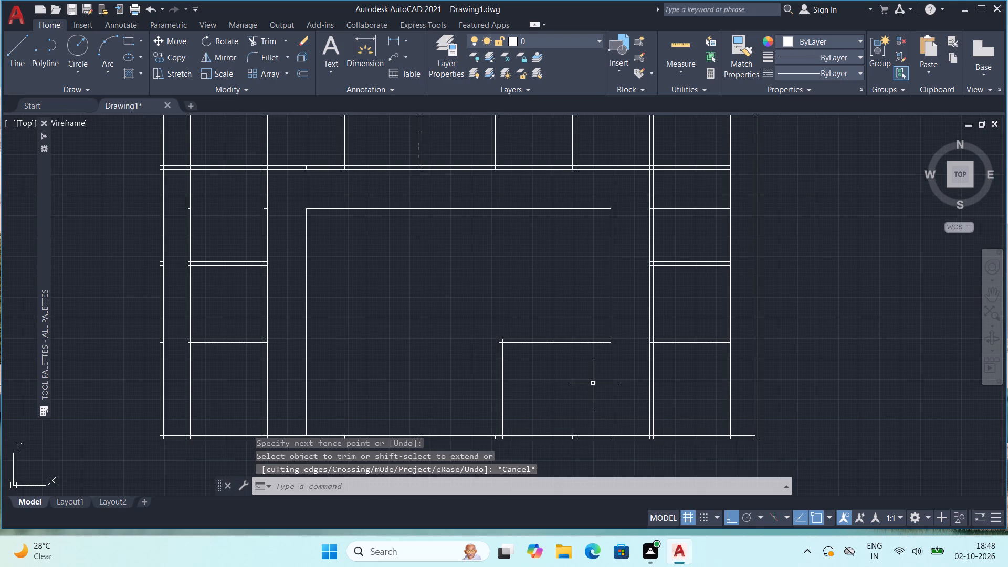
Offset the inner line of the bottom outer wall 13' upward.
middle_drag(596, 438, 591, 415)
key(o)
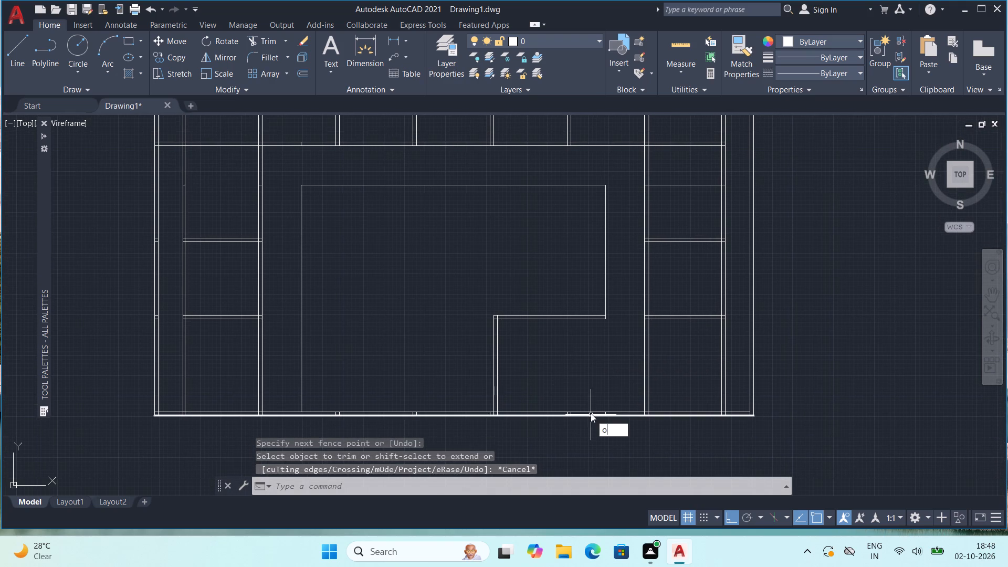
key(Return)
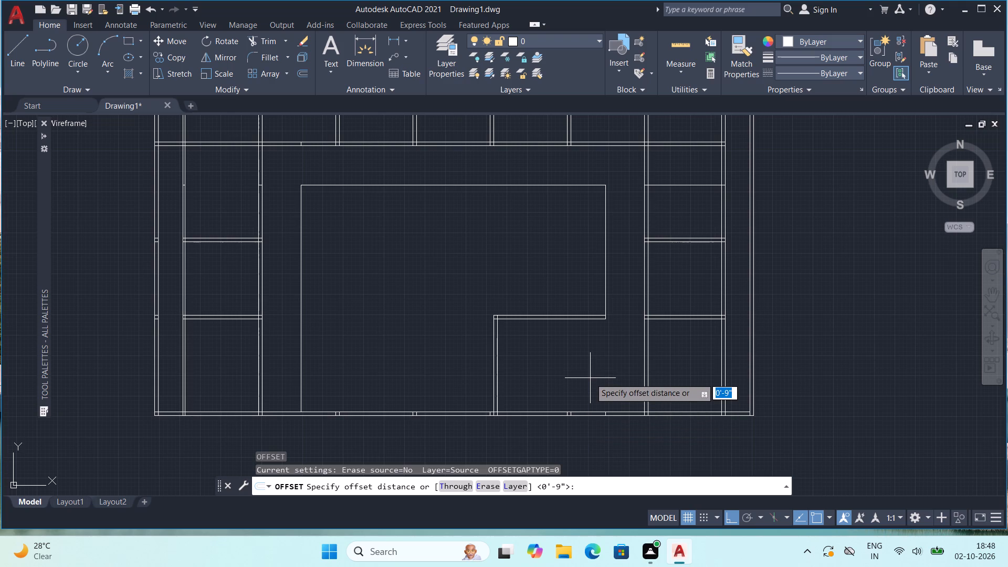
key(1)
key(3)
key(apostrophe)
key(Return)
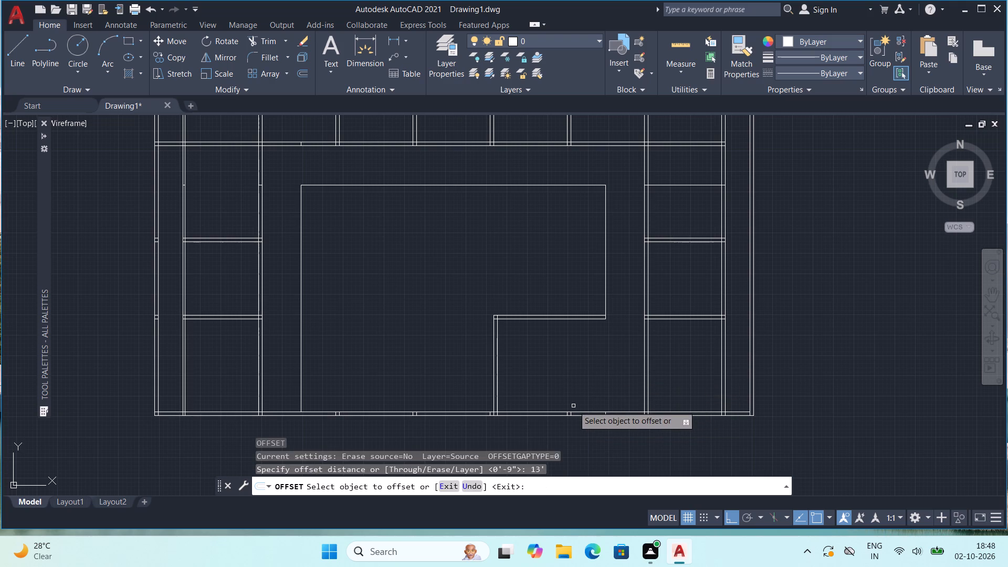
click(576, 411)
click(575, 412)
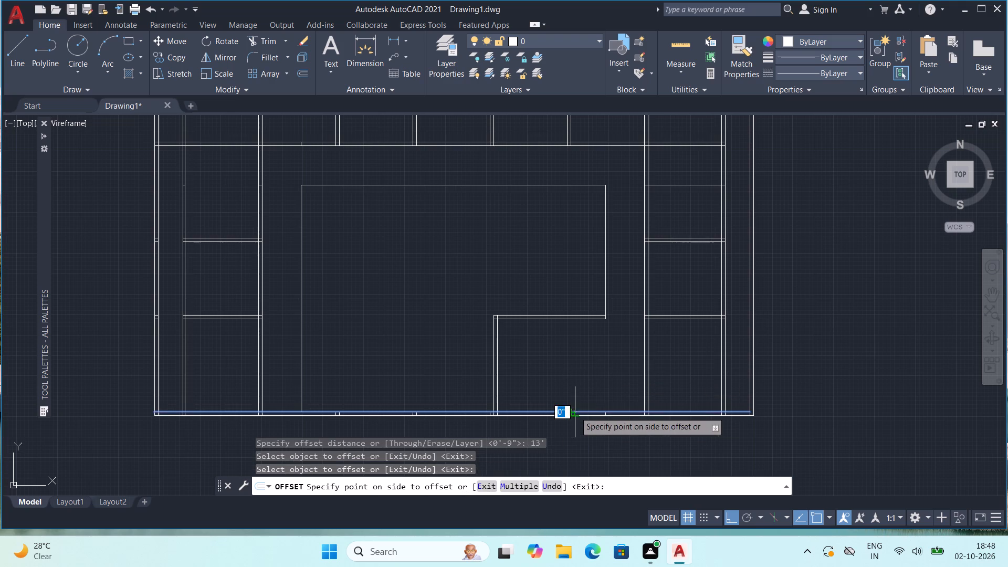
click(573, 382)
Offset the new horizontal line 5" upward to form a wall above the lower rooms.
click(569, 348)
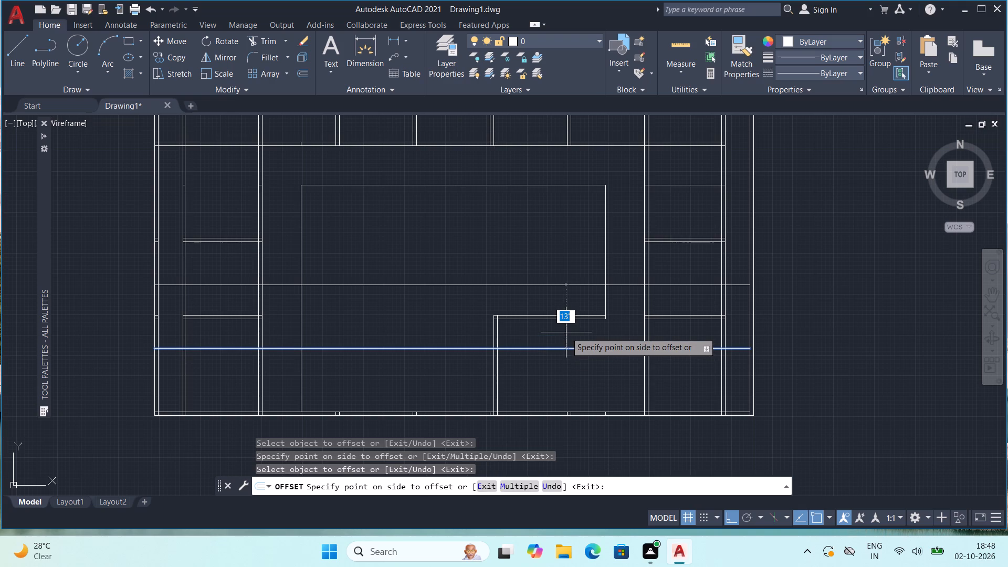
key(5)
key(shift+quotedbl)
key(Return)
key(Escape)
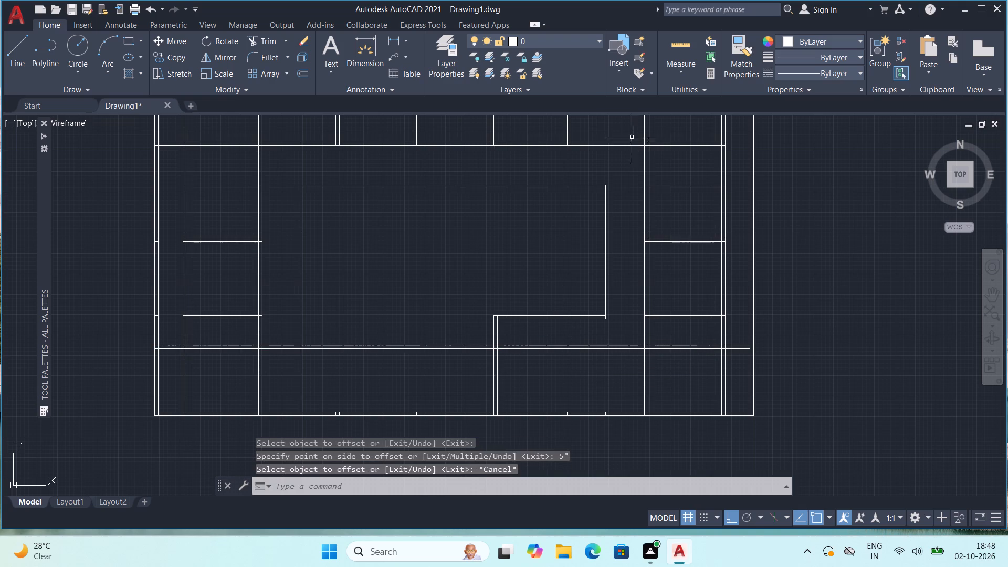
Measure the distances around the new 5" wall in the lower room.
click(671, 45)
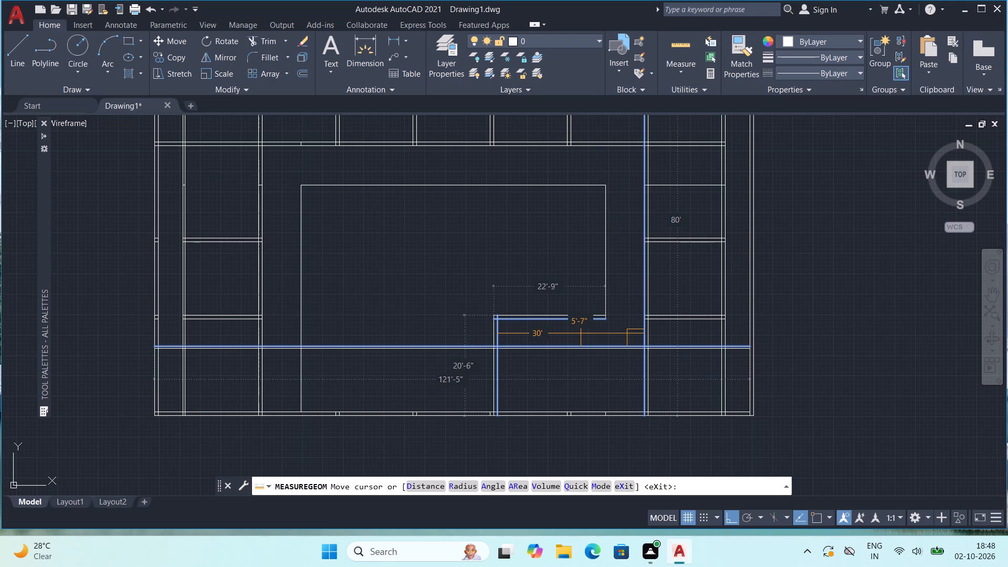
key(Escape)
Erase both lines of the old cross wall between the vertical 9" wall and the right passage.
click(579, 316)
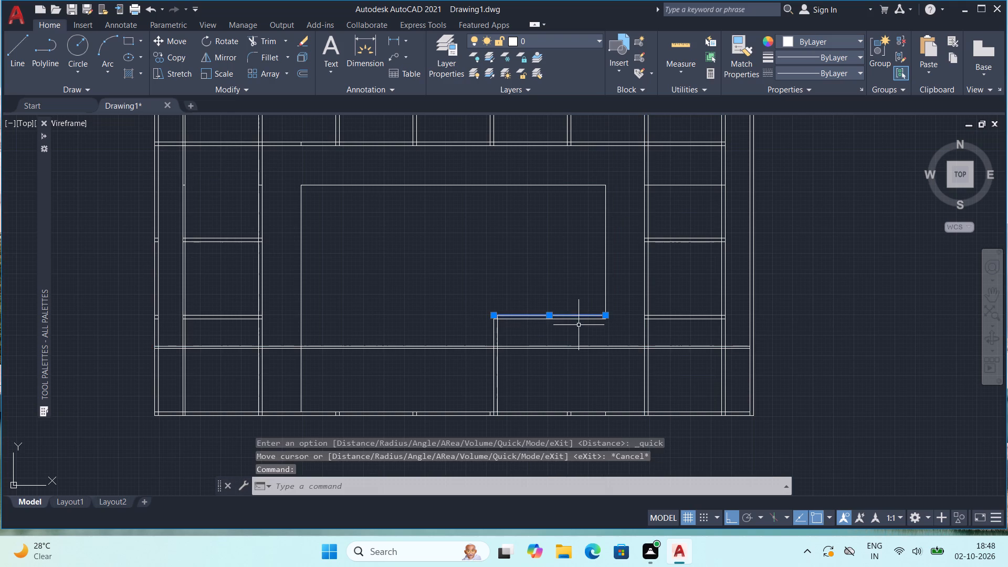
key(Delete)
click(577, 321)
key(Delete)
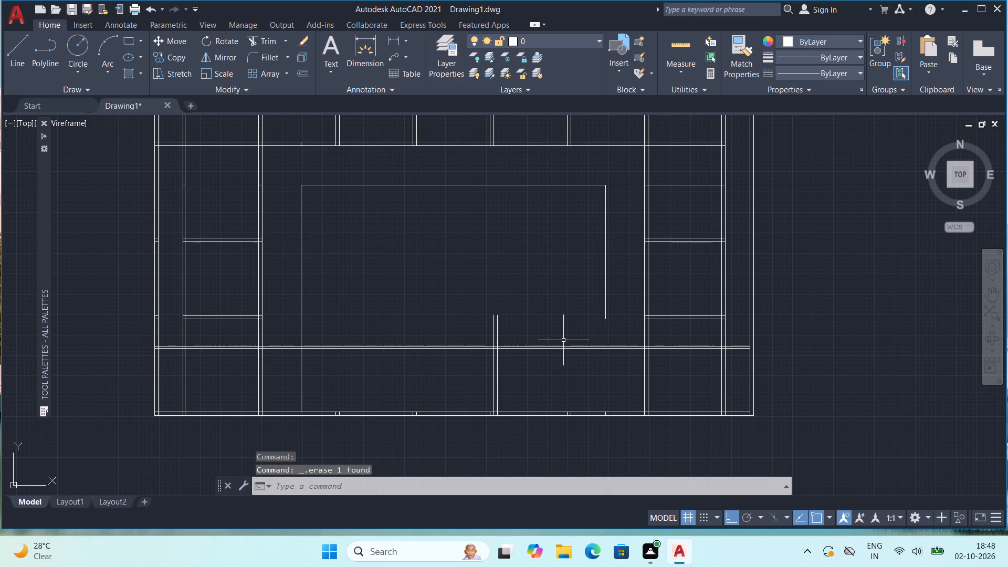
Offset the upper line of the 5" wall 8' upward into the central space.
key(o)
key(Return)
text(8')
key(Return)
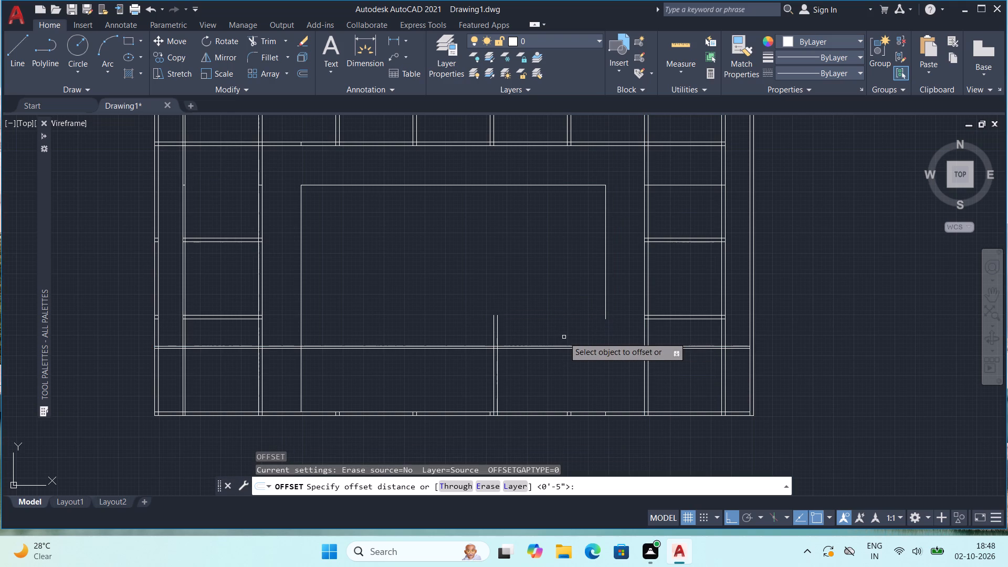
click(562, 346)
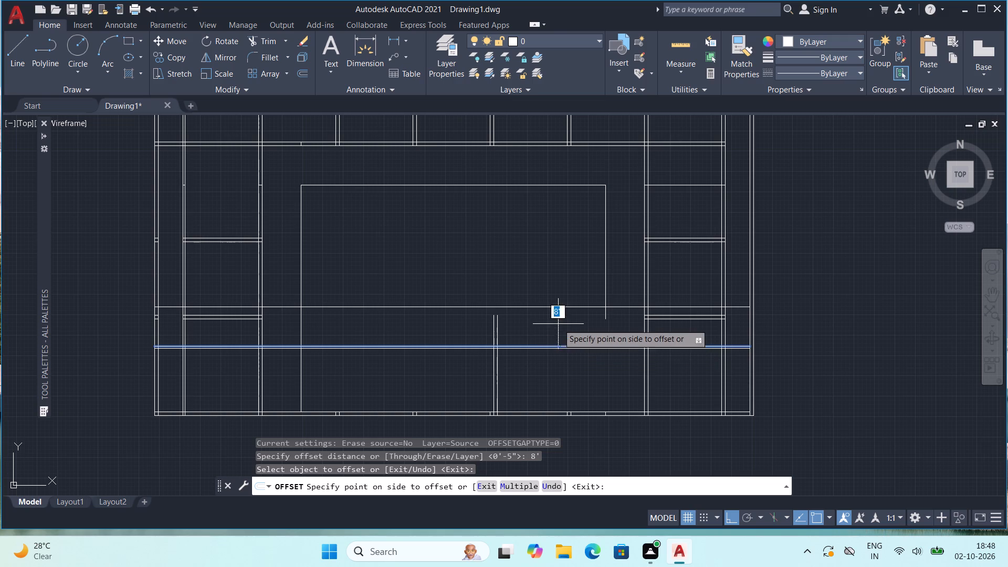
click(554, 306)
Offset the new 8' line 9" upward to form a wall across the central space.
click(553, 307)
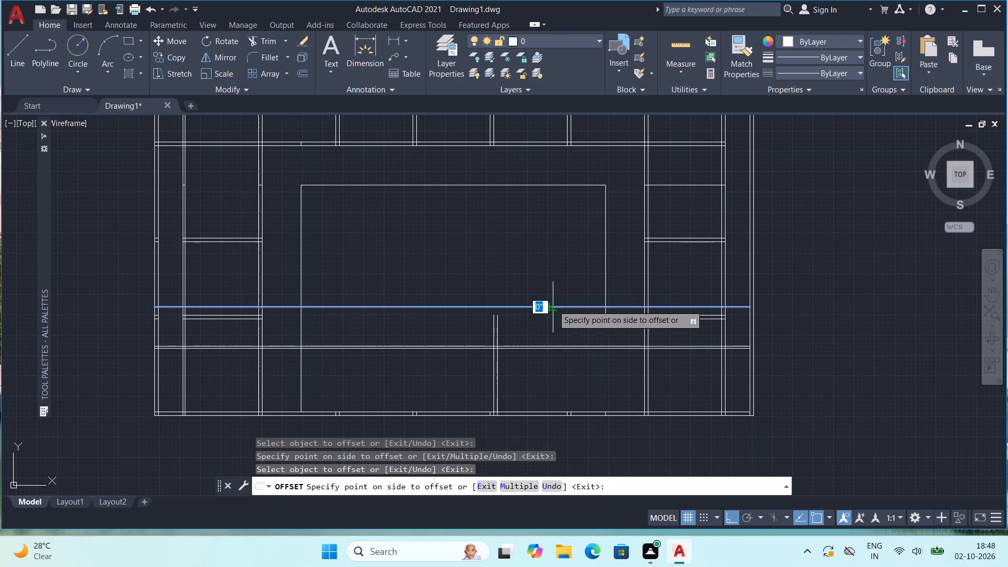
text(9")
key(Return)
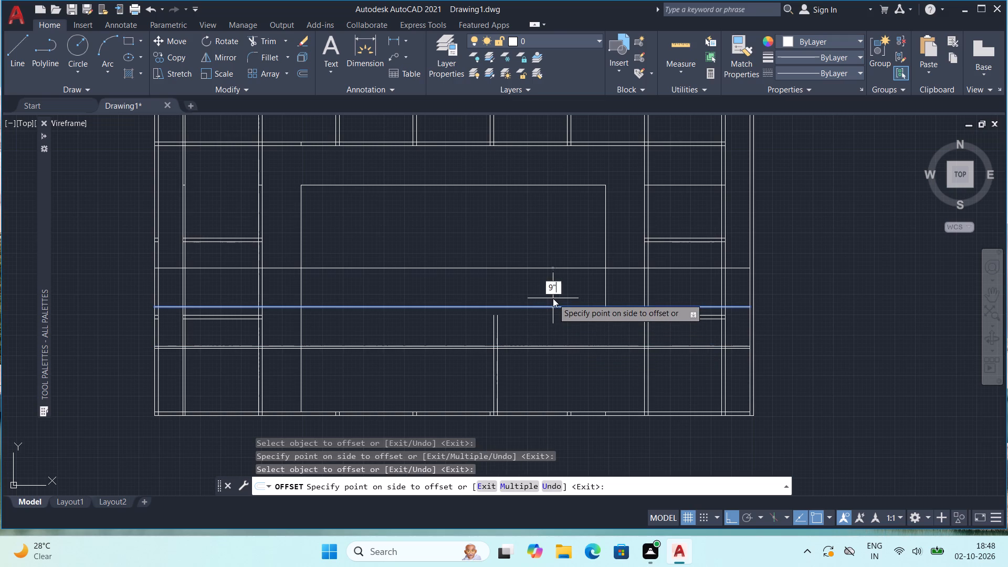
middle_drag(558, 317, 556, 311)
key(Escape)
key(Escape)
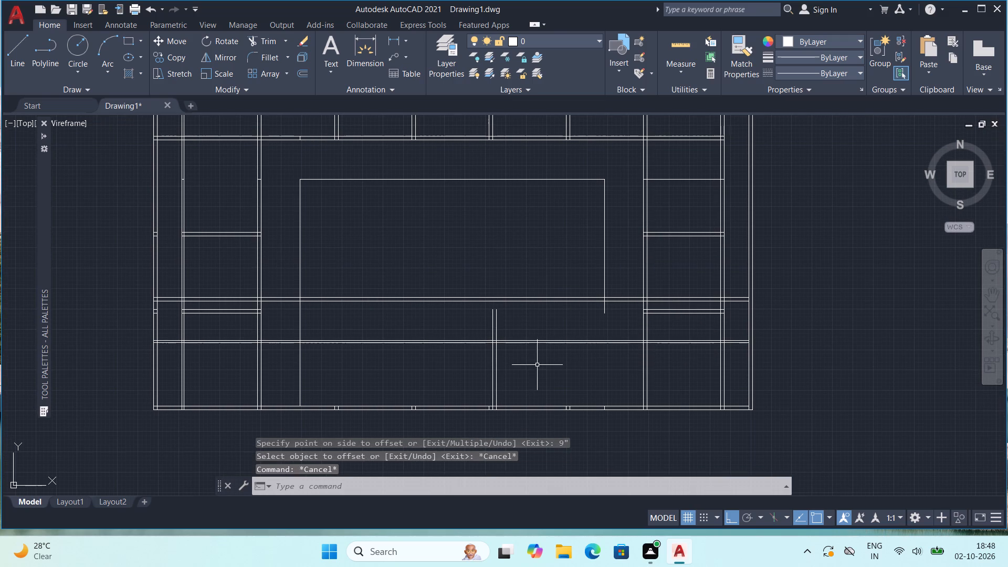
Trim the new 9" horizontal wall's lines across the right and left passages.
key(t)
key(r)
key(Return)
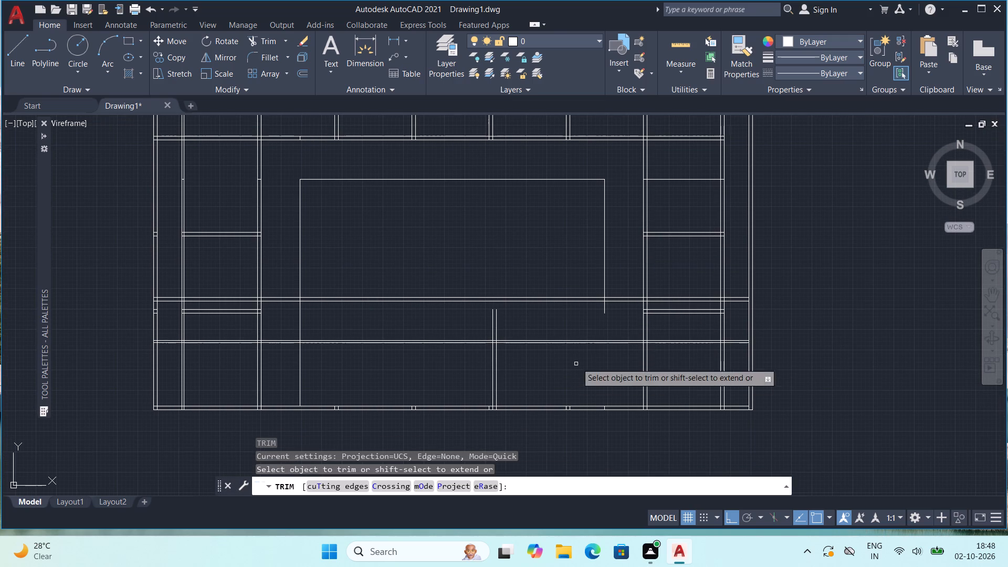
drag(620, 281, 620, 308)
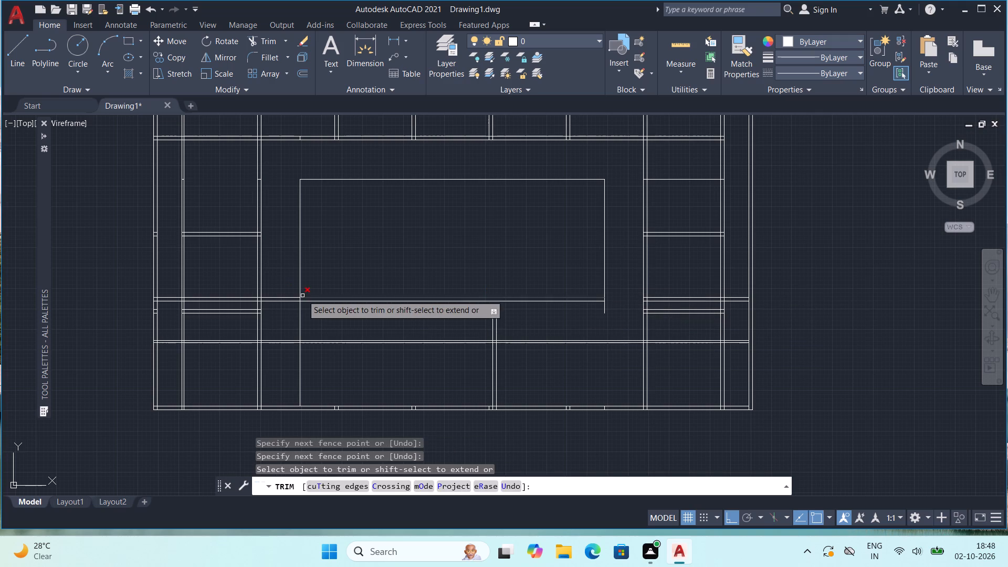
drag(273, 283, 268, 307)
key(Escape)
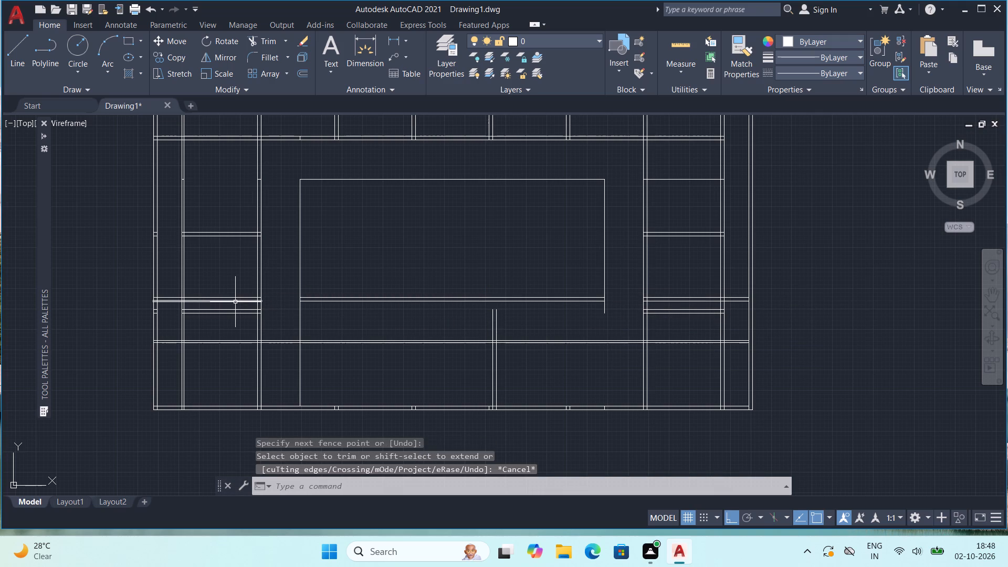
Erase the leftover pieces of the 9" horizontal wall's lines through the left and right side rooms.
click(235, 301)
key(Delete)
click(234, 296)
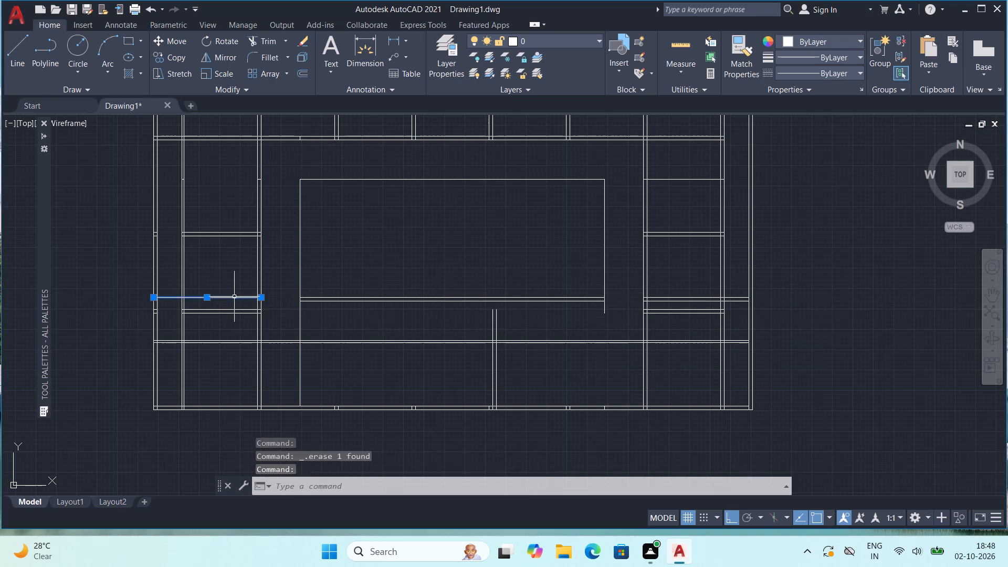
key(Delete)
click(681, 297)
key(Delete)
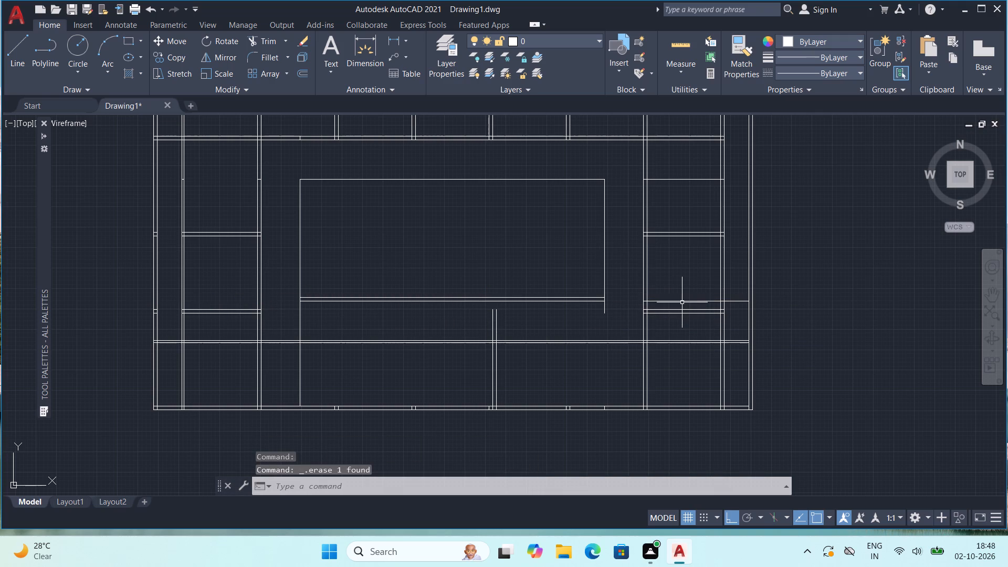
click(682, 302)
key(Delete)
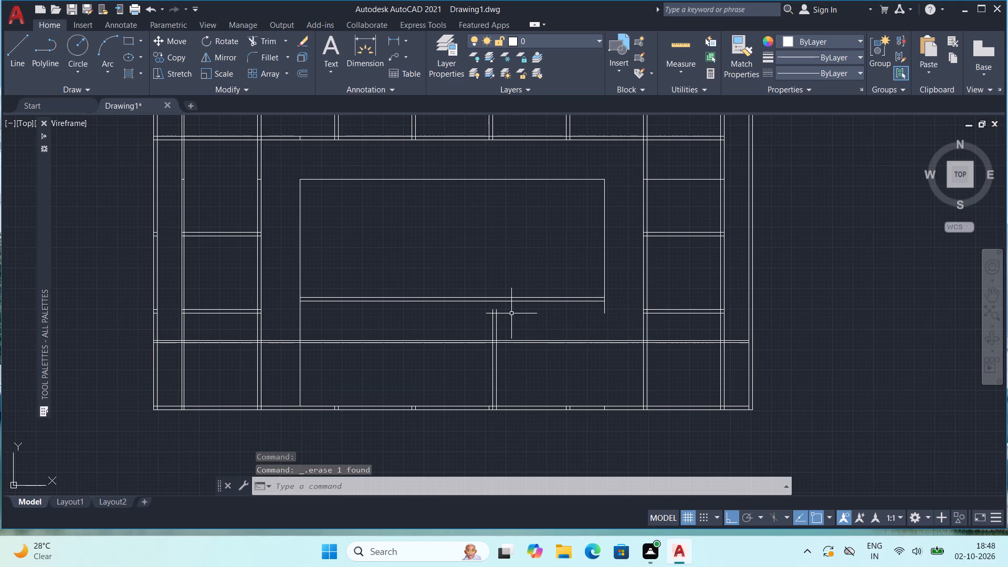
Trim the two lines of the vertical 9" wall where they project above the 5" wall.
middle_drag(565, 348, 516, 376)
text(tr)
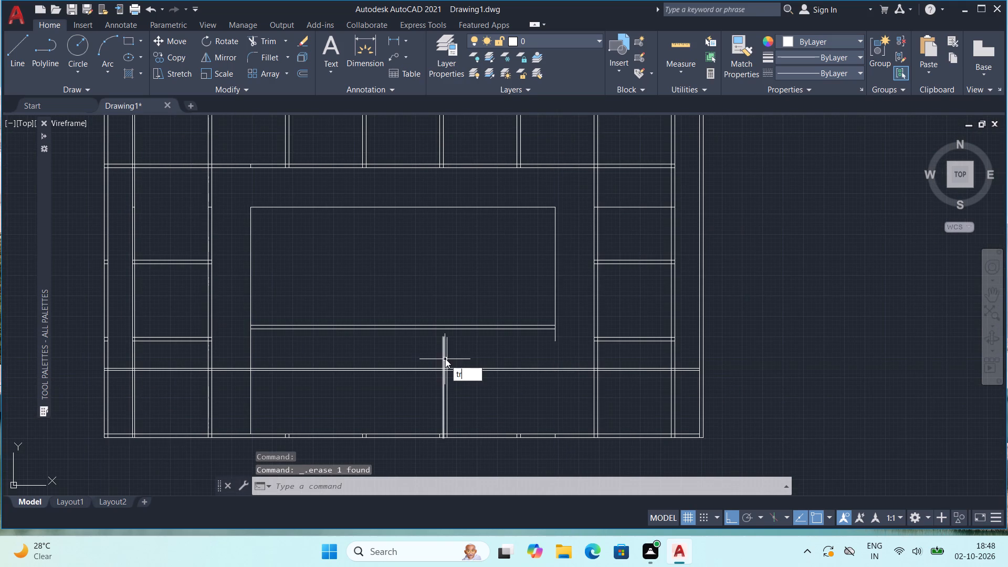
key(Return)
drag(430, 346, 464, 353)
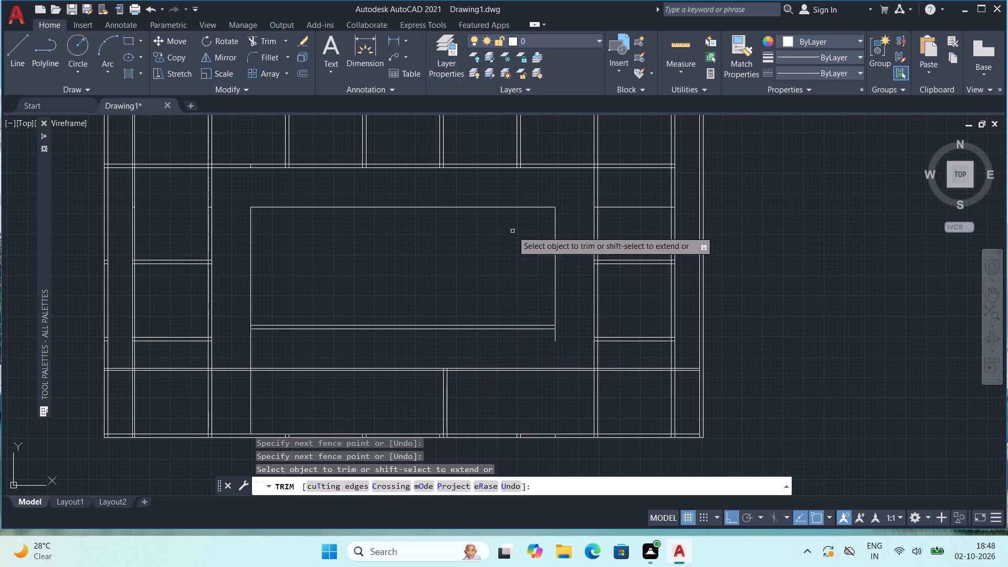
Trim the 5" wall's two lines across the left passage.
middle_drag(456, 250, 551, 257)
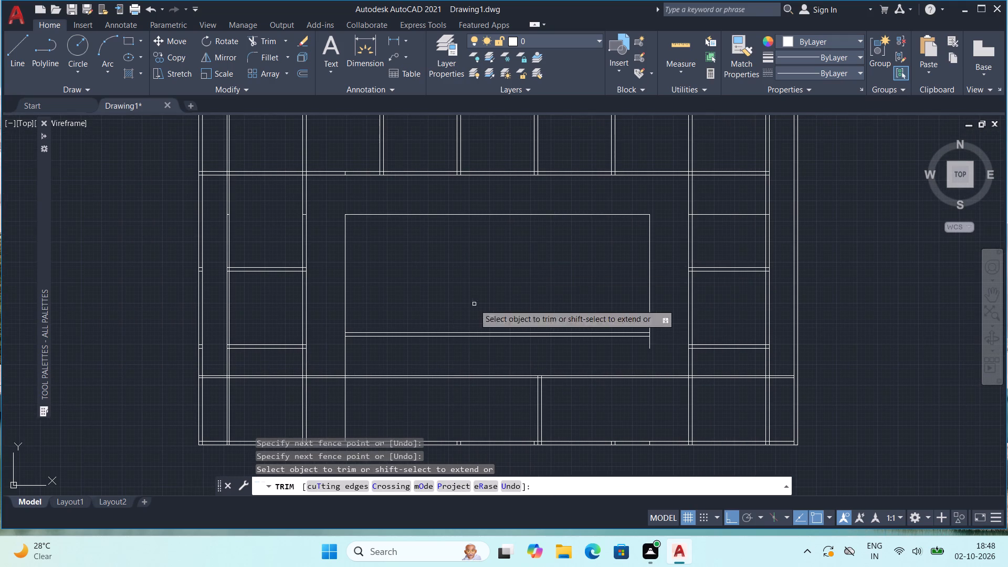
middle_drag(357, 403, 358, 370)
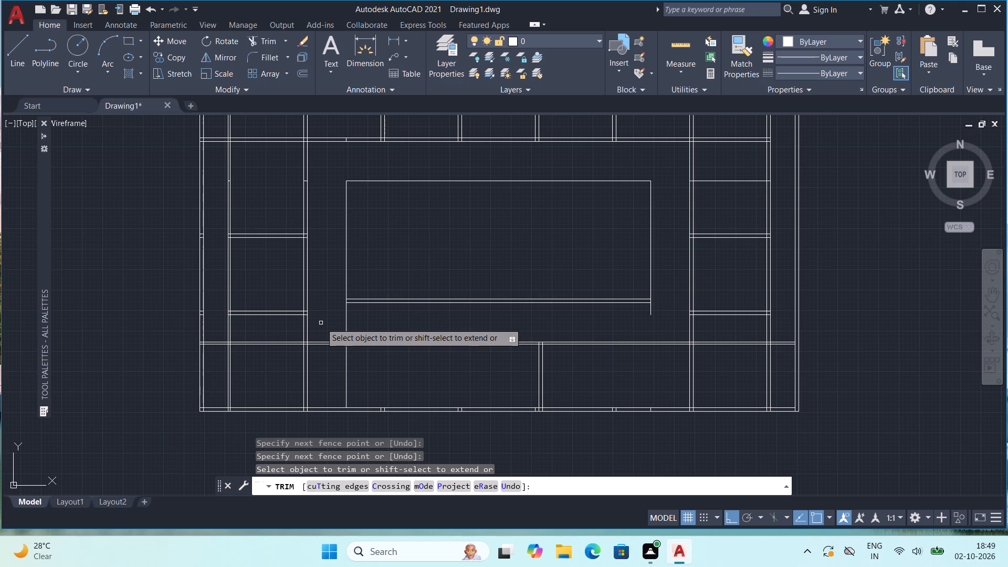
drag(321, 323, 320, 344)
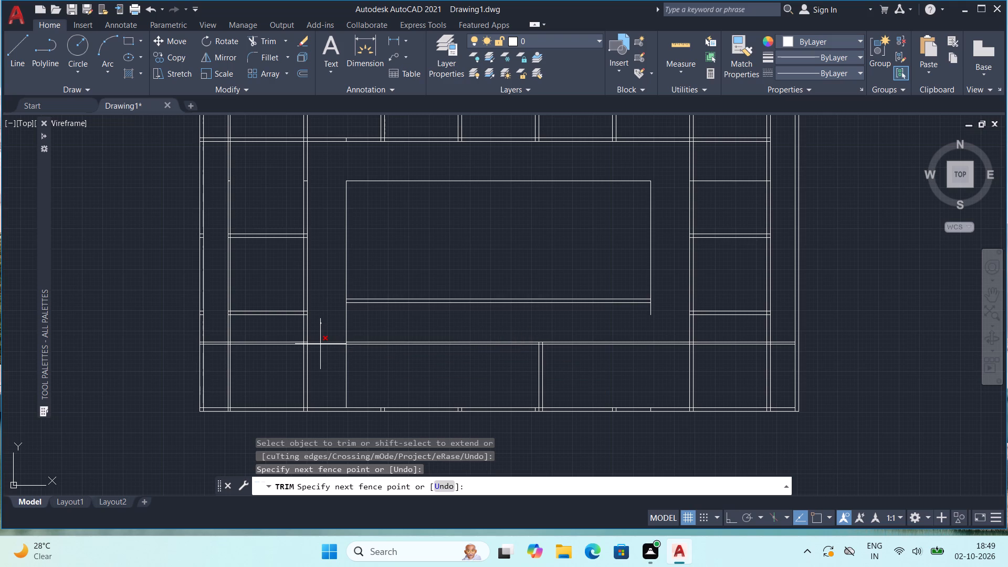
drag(320, 344, 323, 366)
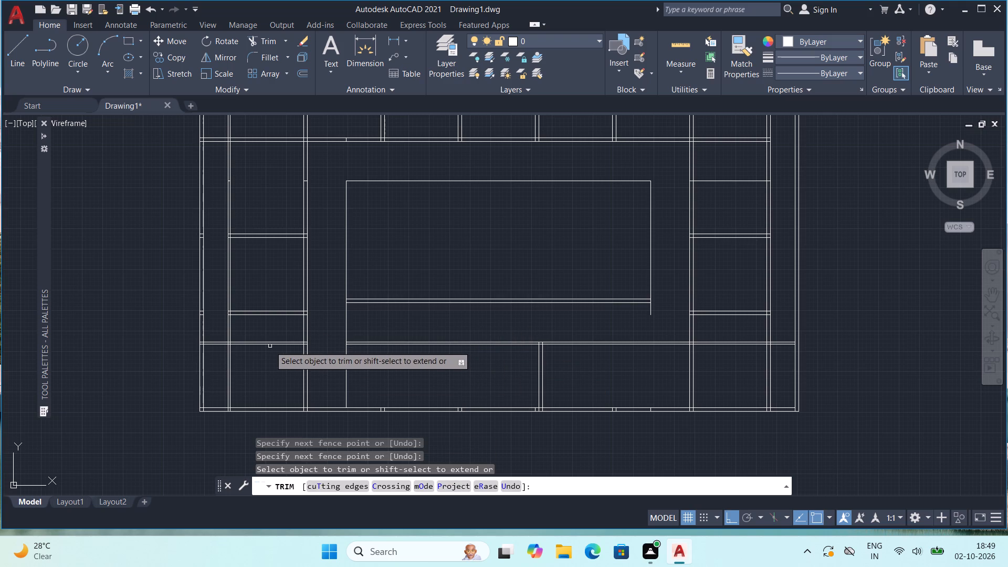
Erase the leftover pieces of the 5" wall's lines through the left side rooms.
key(Escape)
click(270, 344)
key(Delete)
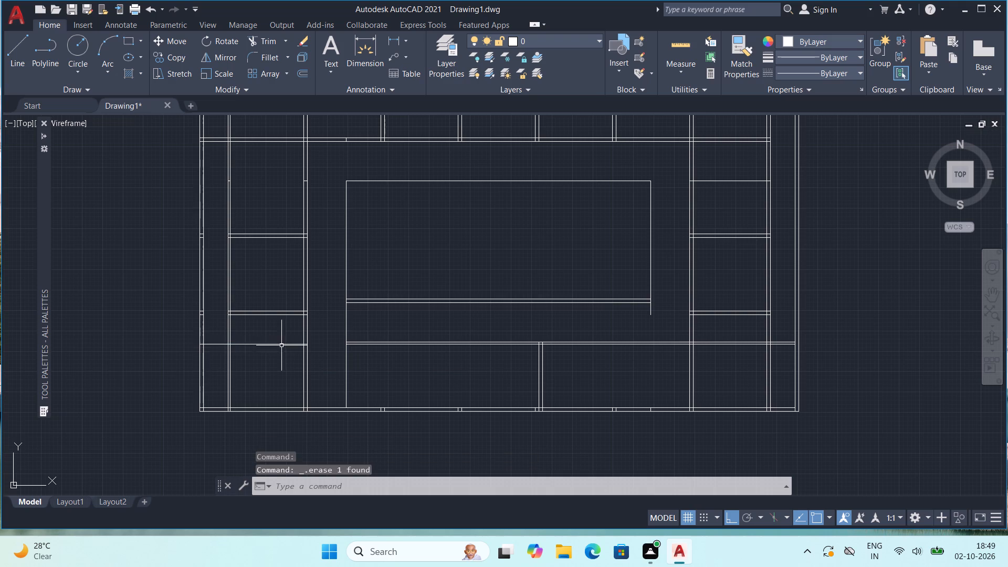
click(285, 344)
key(Delete)
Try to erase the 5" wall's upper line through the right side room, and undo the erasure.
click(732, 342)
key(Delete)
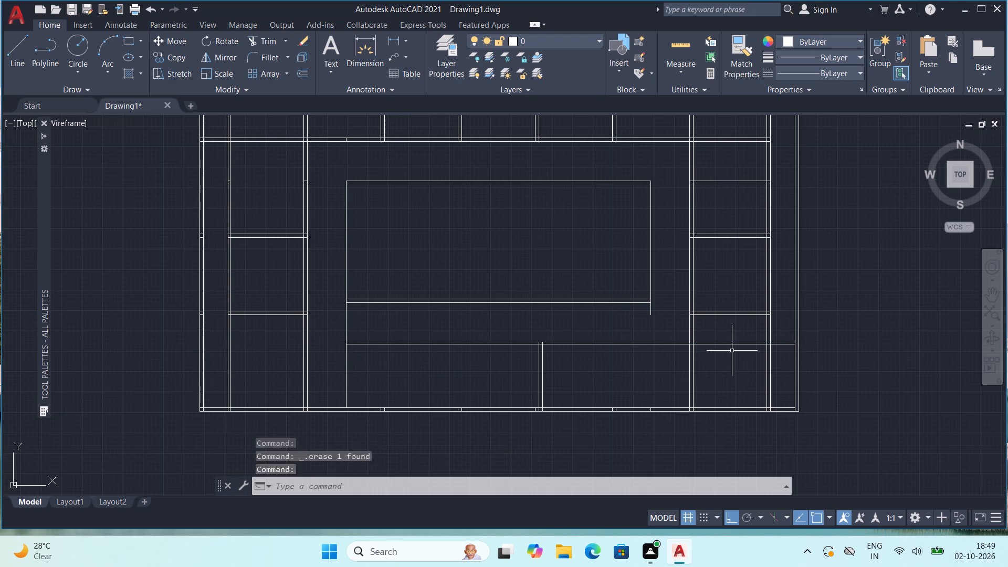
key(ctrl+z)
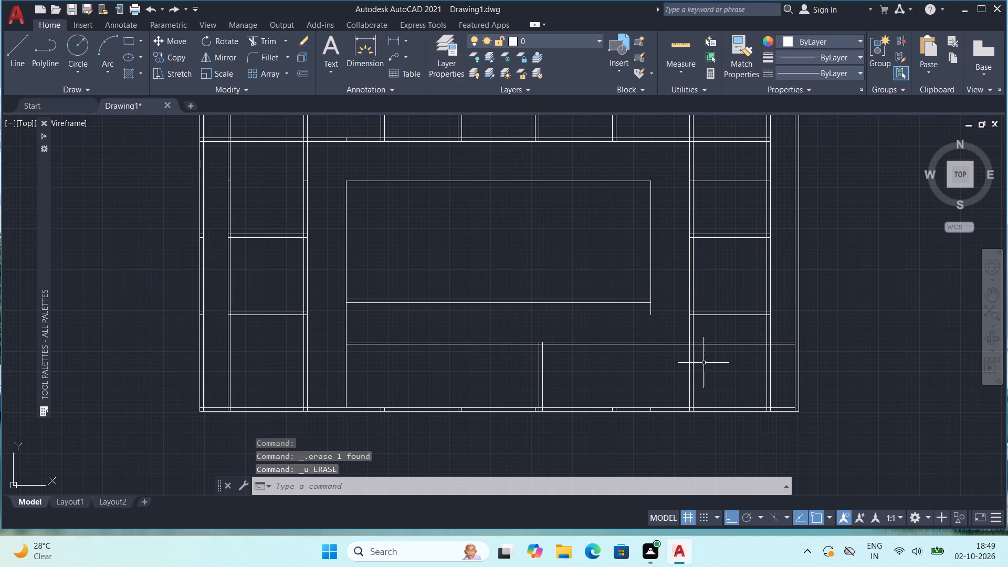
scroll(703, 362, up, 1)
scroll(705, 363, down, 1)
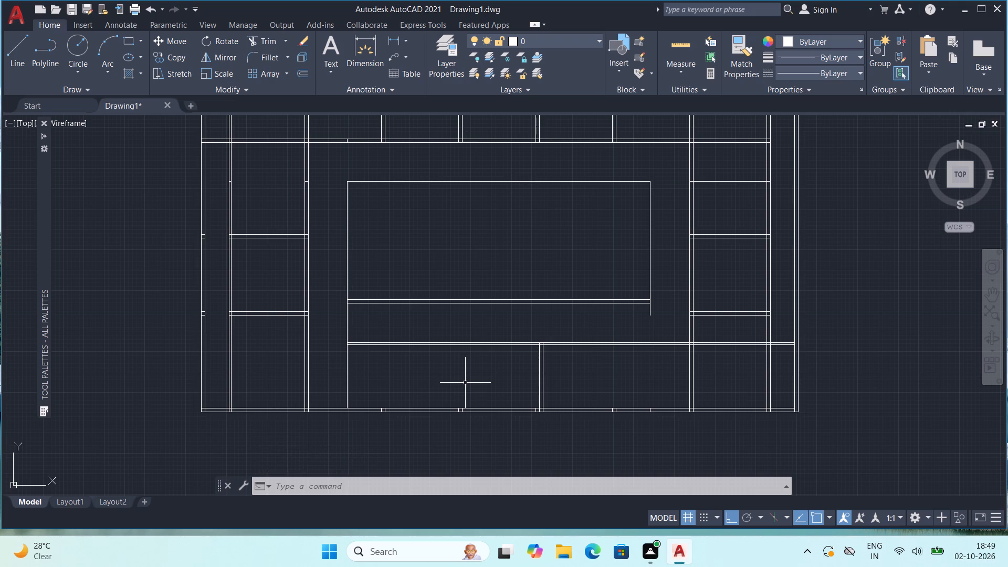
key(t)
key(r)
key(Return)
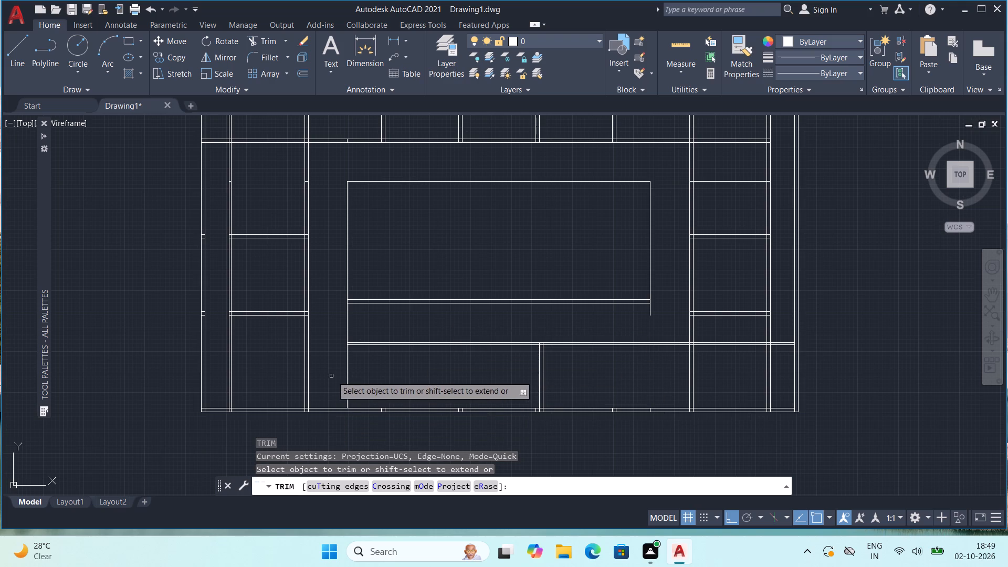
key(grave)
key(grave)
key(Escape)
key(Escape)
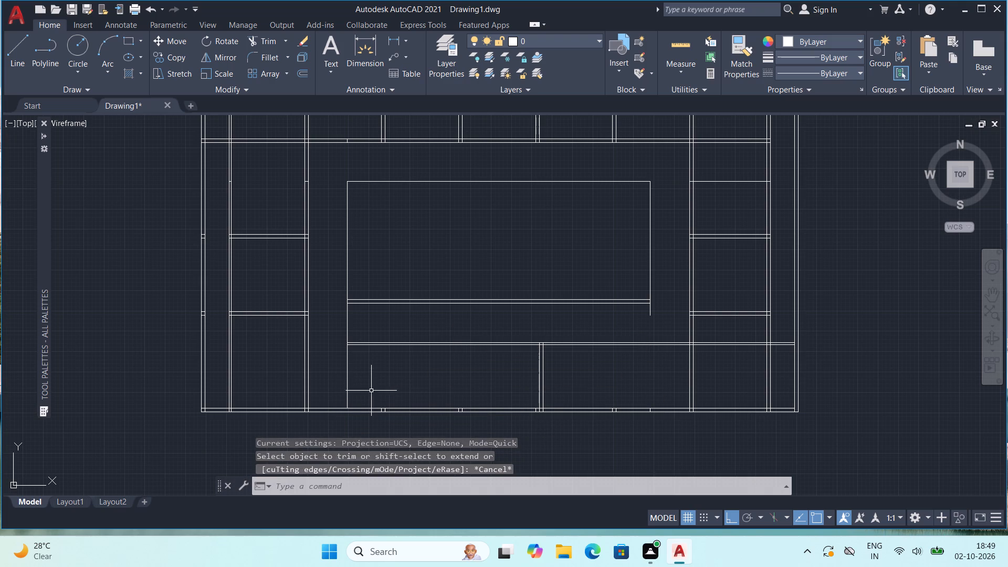
Extend the two lines of the leftmost wall stub inside the lower outer wall up to the 5" wall.
scroll(365, 381, up, 1)
middle_drag(366, 380, 292, 355)
key(e)
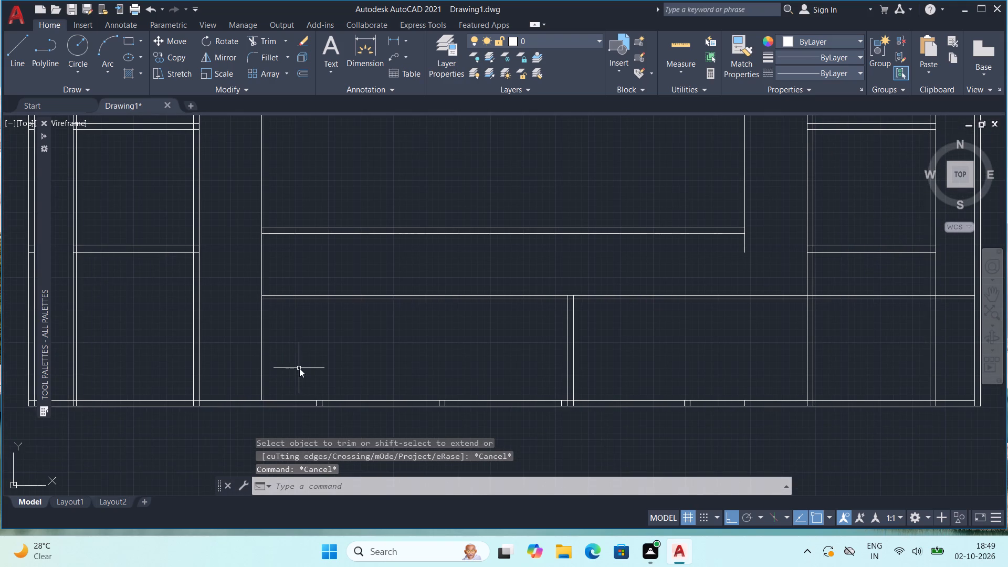
key(x)
key(Return)
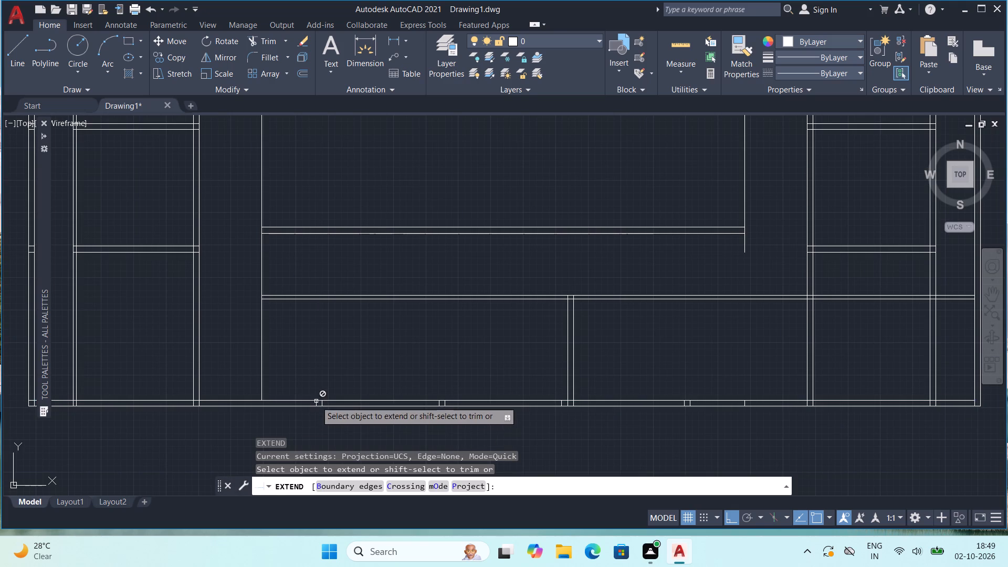
scroll(316, 407, up, 2)
click(312, 396)
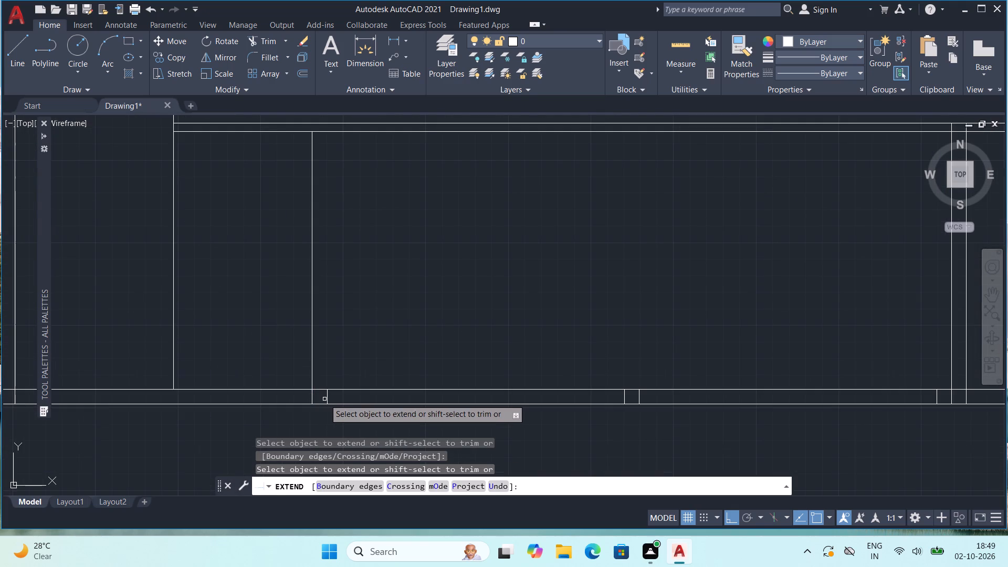
click(328, 396)
scroll(383, 359, down, 1)
middle_drag(479, 319, 424, 354)
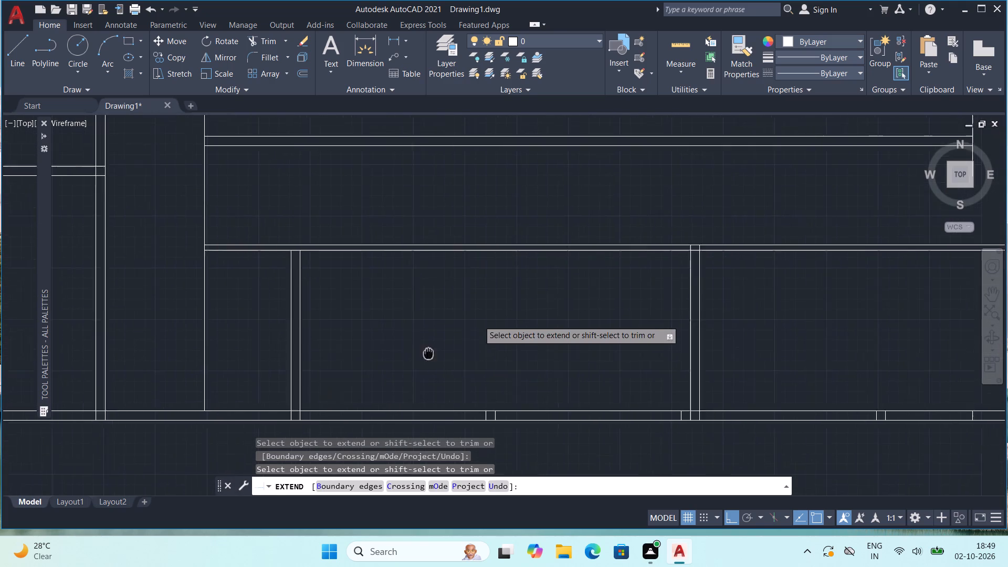
middle_drag(424, 354, 408, 359)
scroll(419, 353, down, 1)
middle_drag(464, 360, 449, 377)
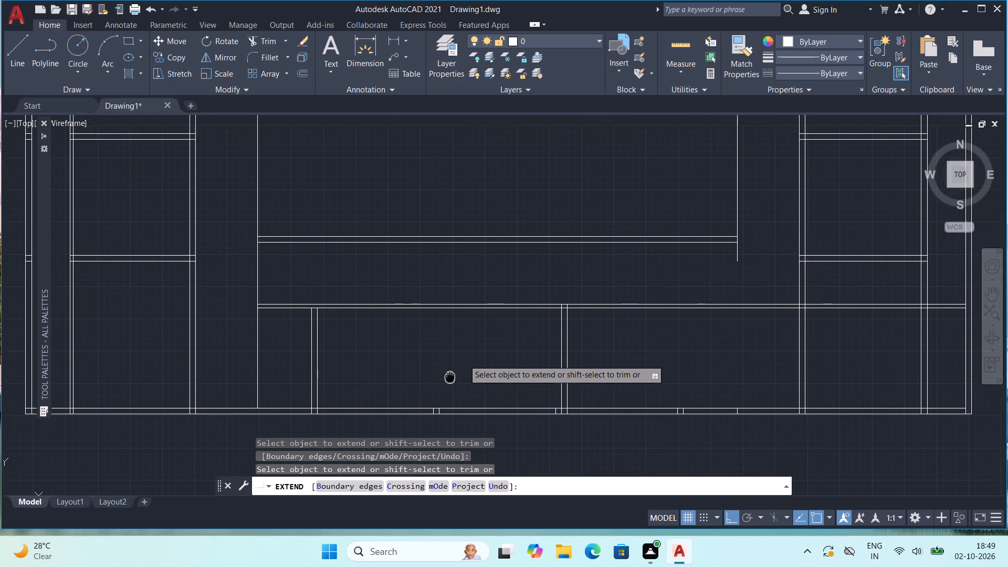
middle_drag(449, 377, 448, 383)
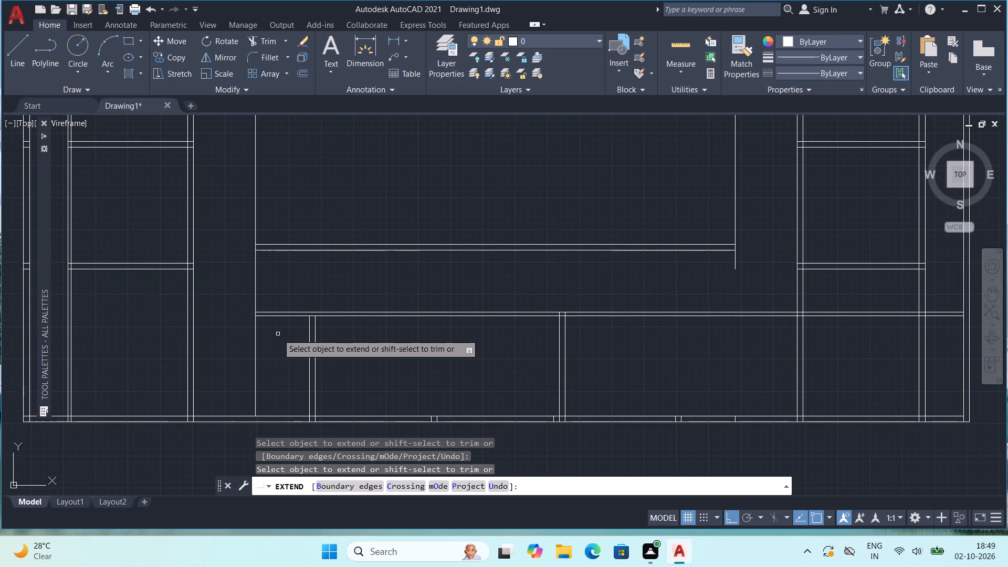
scroll(451, 378, down, 1)
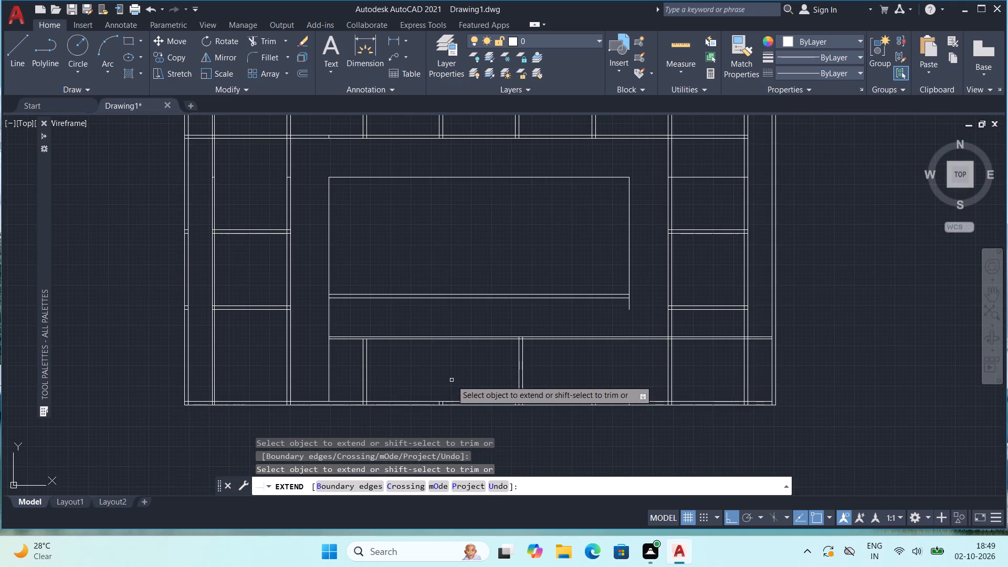
middle_drag(373, 367, 313, 373)
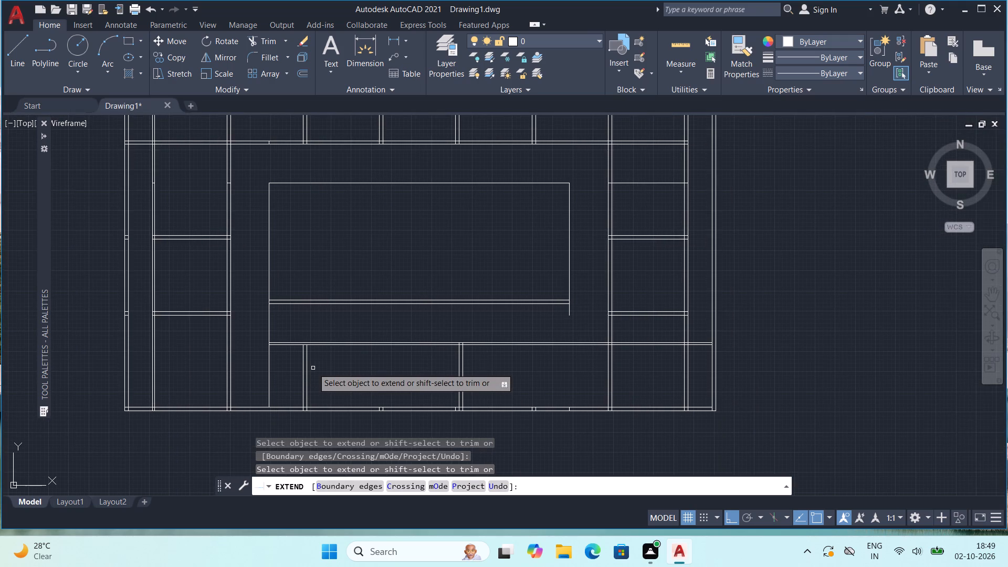
scroll(314, 365, up, 1)
key(Escape)
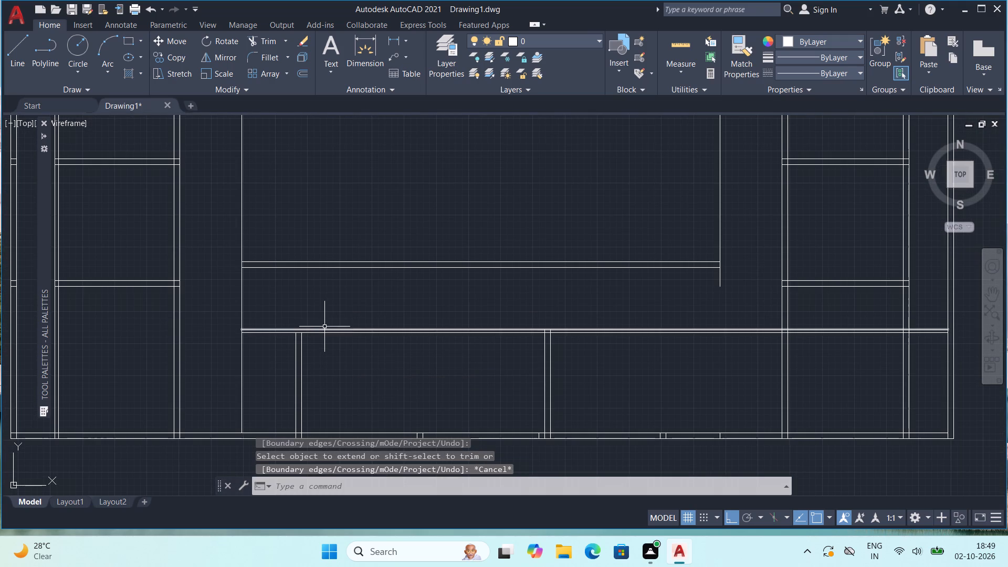
Erase the lower line of the horizontal 5" wall above the lower rooms.
click(329, 328)
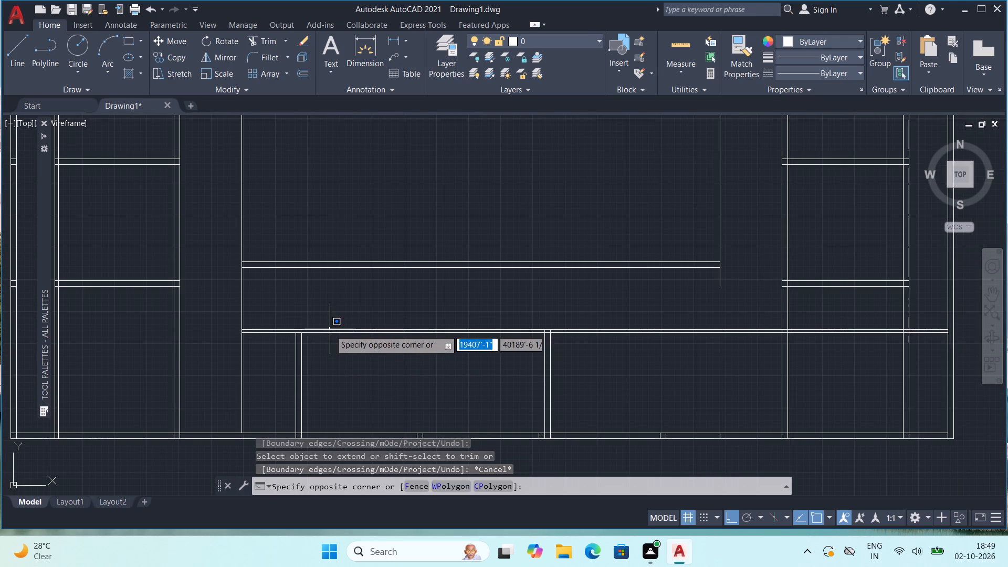
click(330, 335)
click(334, 332)
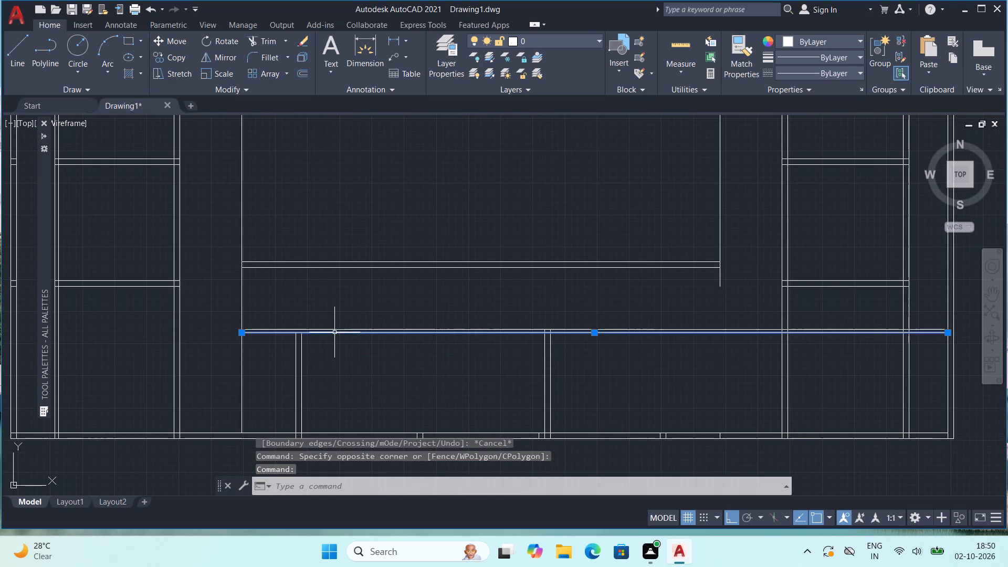
key(Delete)
Offset the remaining upper line of that horizontal wall 9" downward.
key(0)
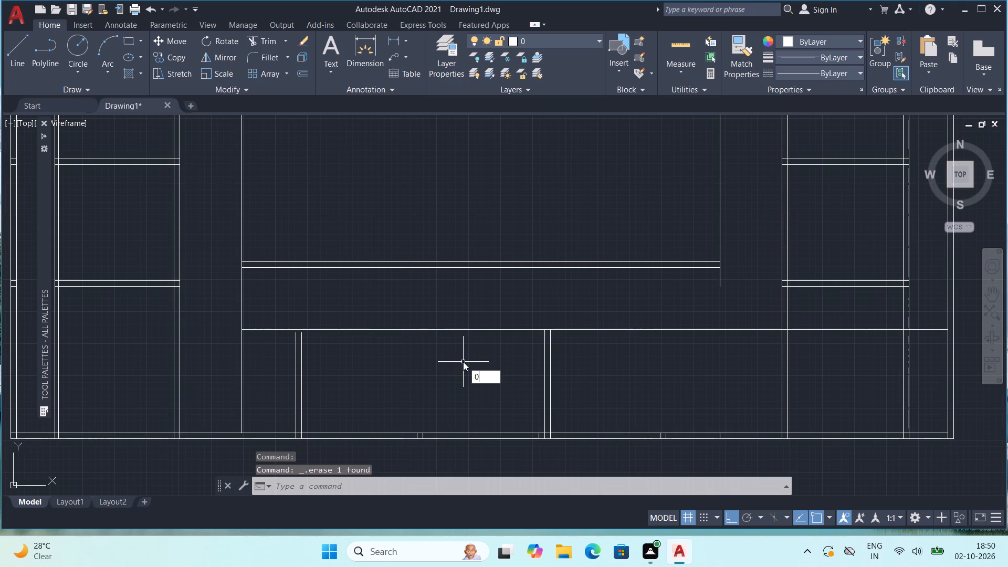
key(BackSpace)
key(o)
key(Return)
key(9)
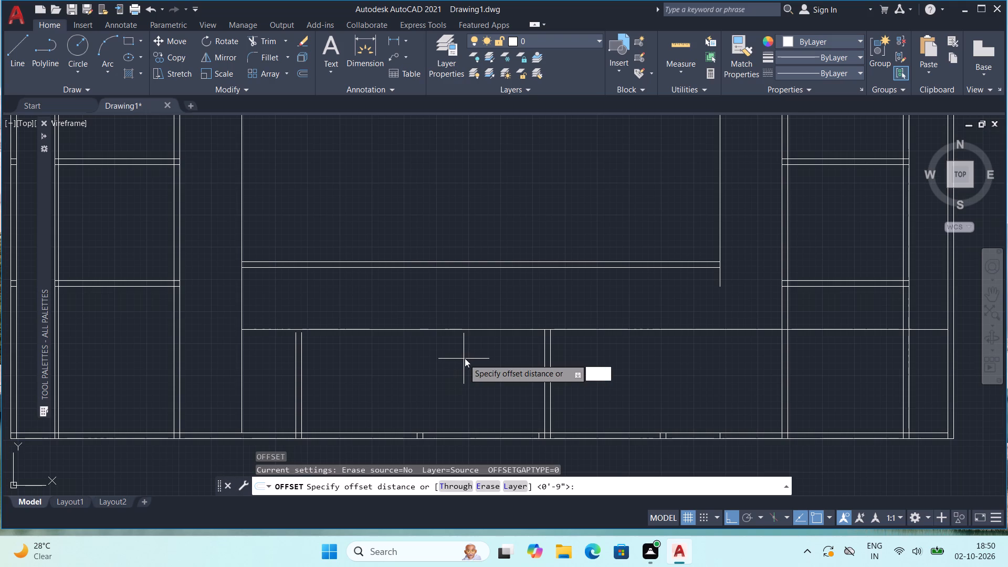
key(shift+quotedbl)
key(Return)
click(463, 331)
click(464, 350)
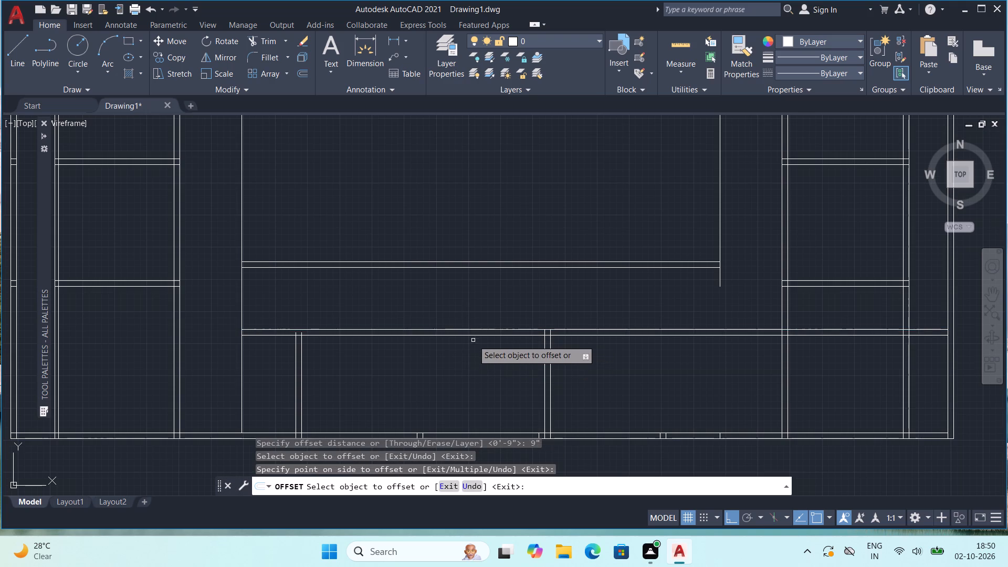
scroll(473, 340, down, 1)
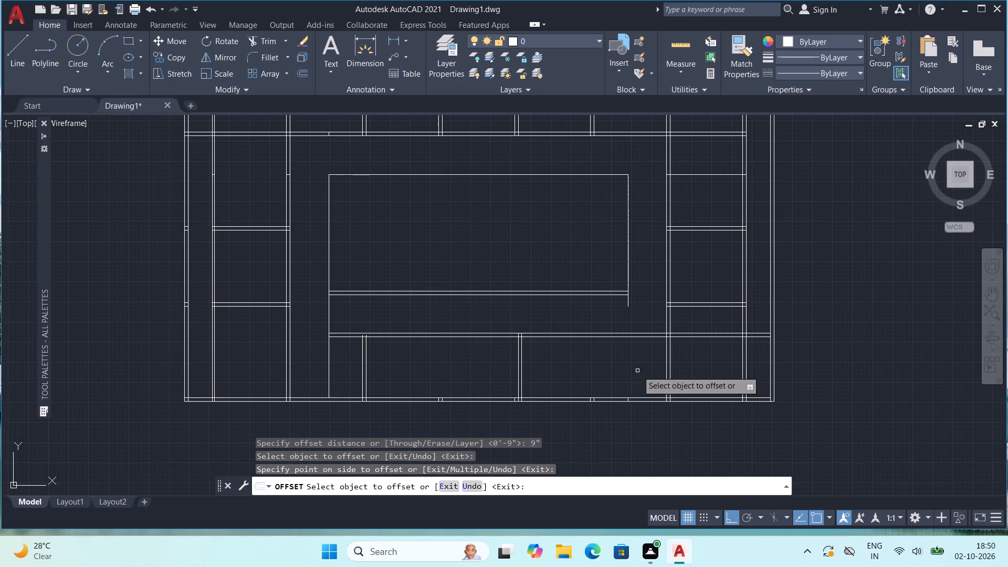
middle_drag(637, 370, 579, 366)
key(Escape)
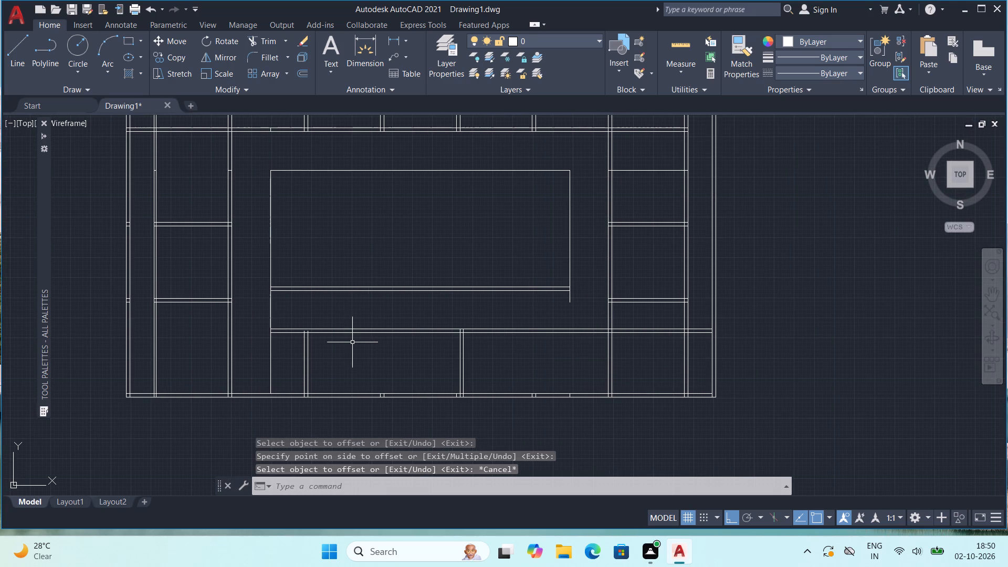
Trim both lines of the horizontal 9" wall between the two vertical walls of the lower rooms.
key(r)
key(BackSpace)
key(t)
key(r)
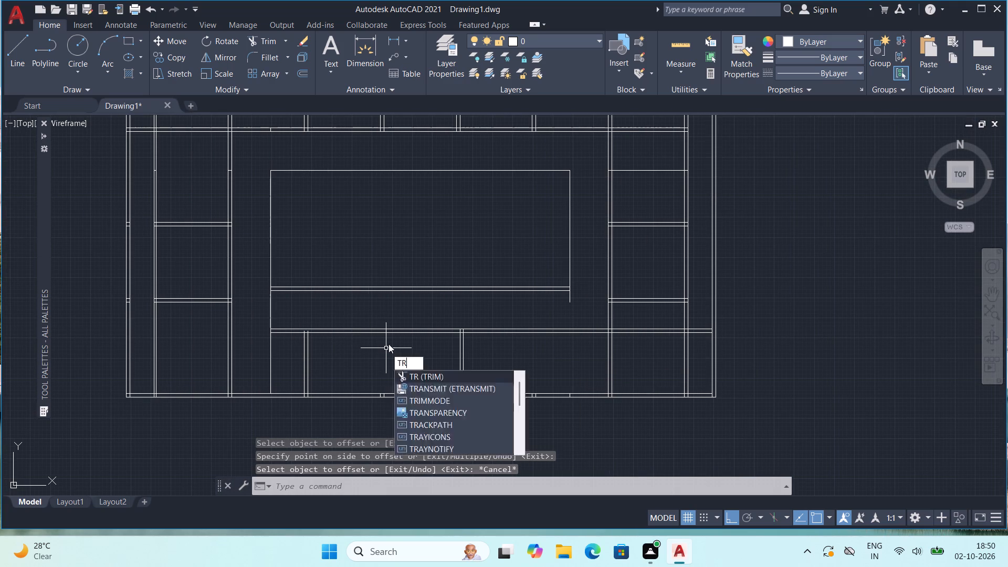
key(Return)
drag(401, 314, 396, 353)
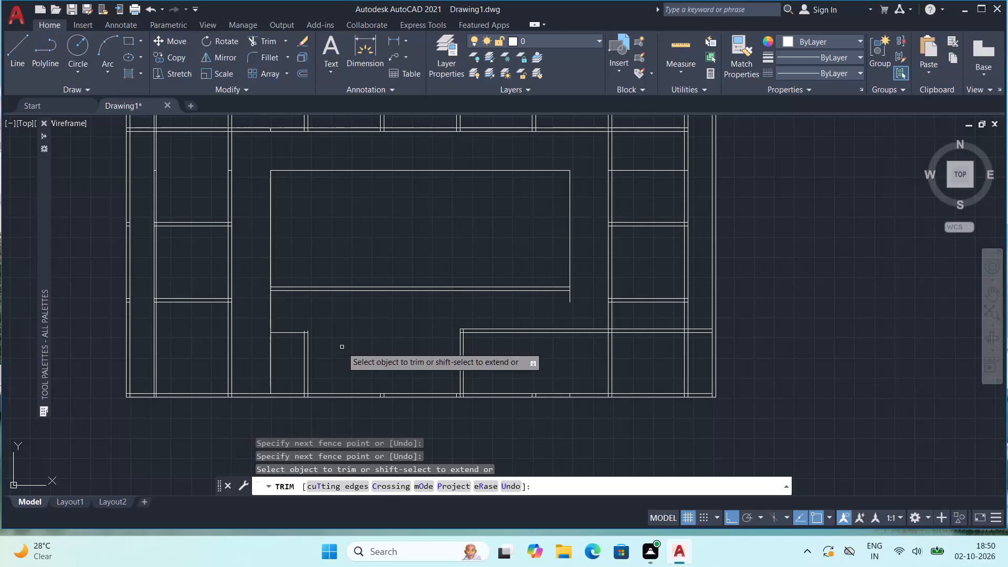
scroll(342, 344, up, 1)
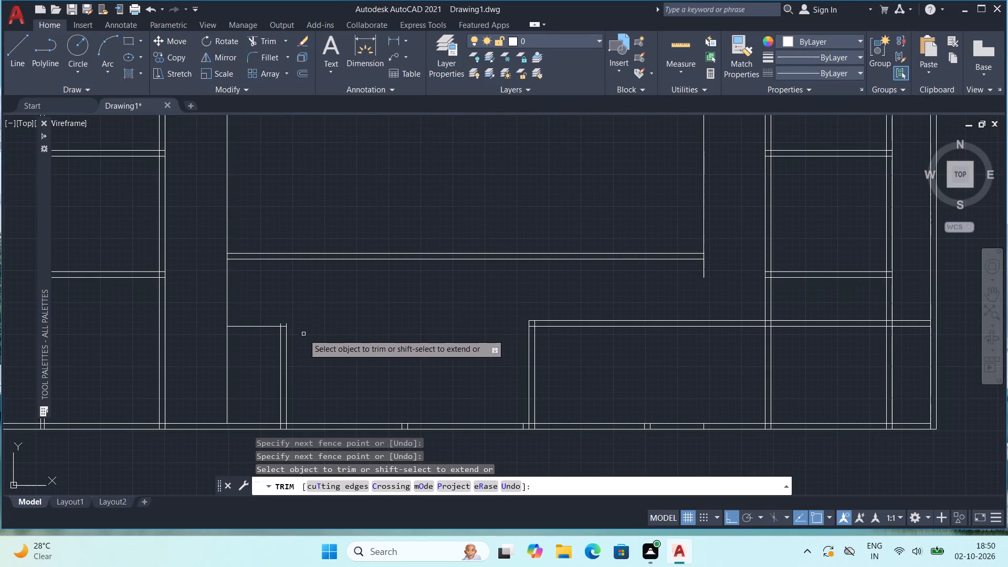
middle_drag(305, 332, 328, 355)
key(Escape)
key(Escape)
Offset the remaining horizontal line above the small lower-left room 9" upward.
scroll(291, 350, up, 2)
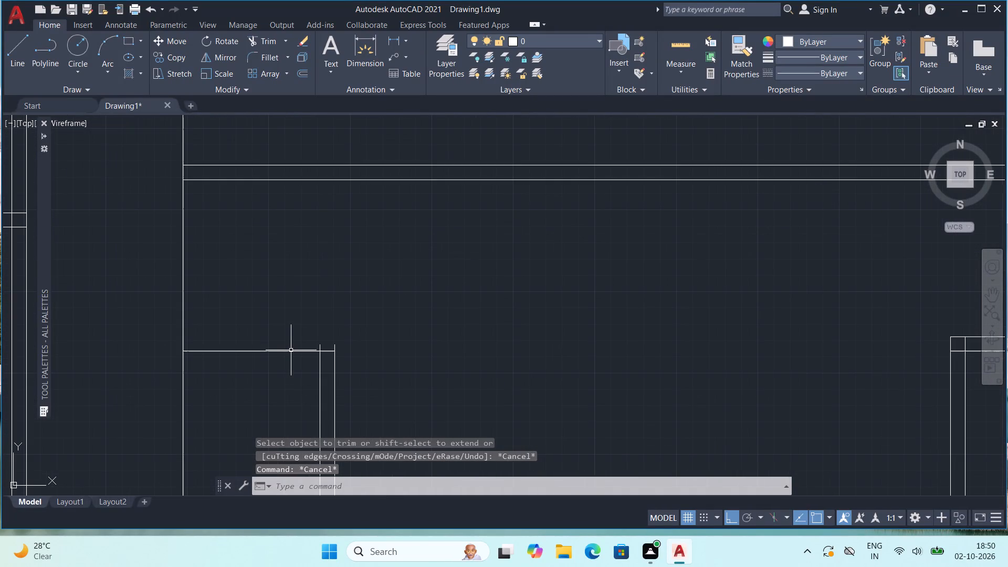
key(o)
key(Return)
key(9)
key(shift+quotedbl)
key(Return)
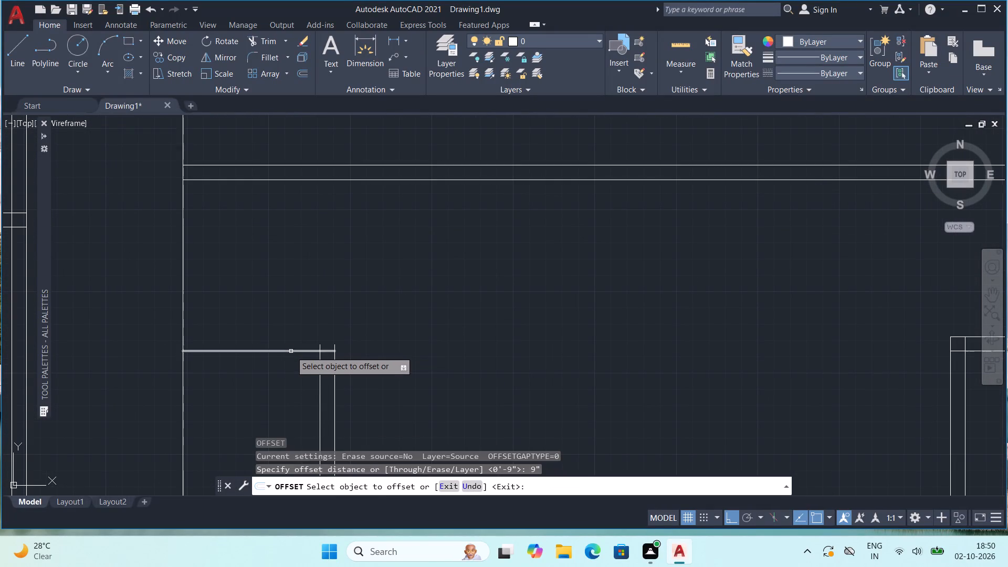
click(288, 351)
click(289, 343)
scroll(295, 341, down, 2)
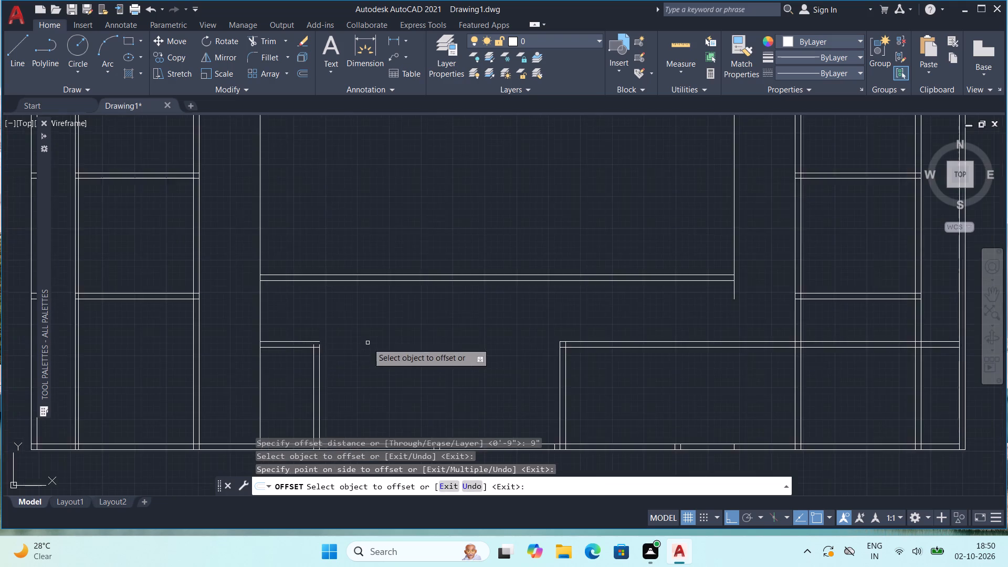
scroll(367, 343, down, 1)
middle_drag(398, 349, 400, 336)
key(Escape)
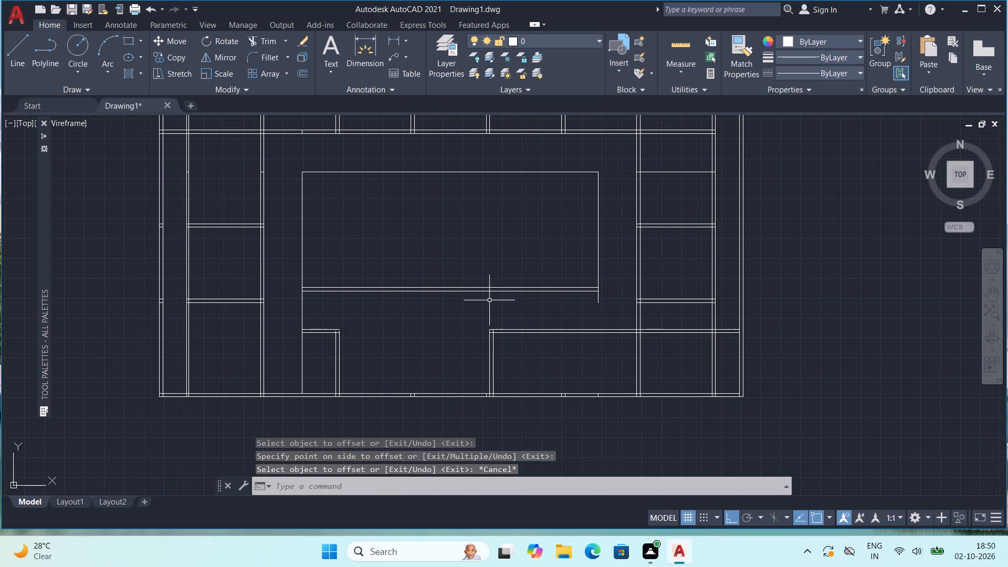
Offset the small lower-left room's left vertical line 9" outward toward the left passage.
scroll(339, 293, up, 1)
scroll(339, 293, down, 1)
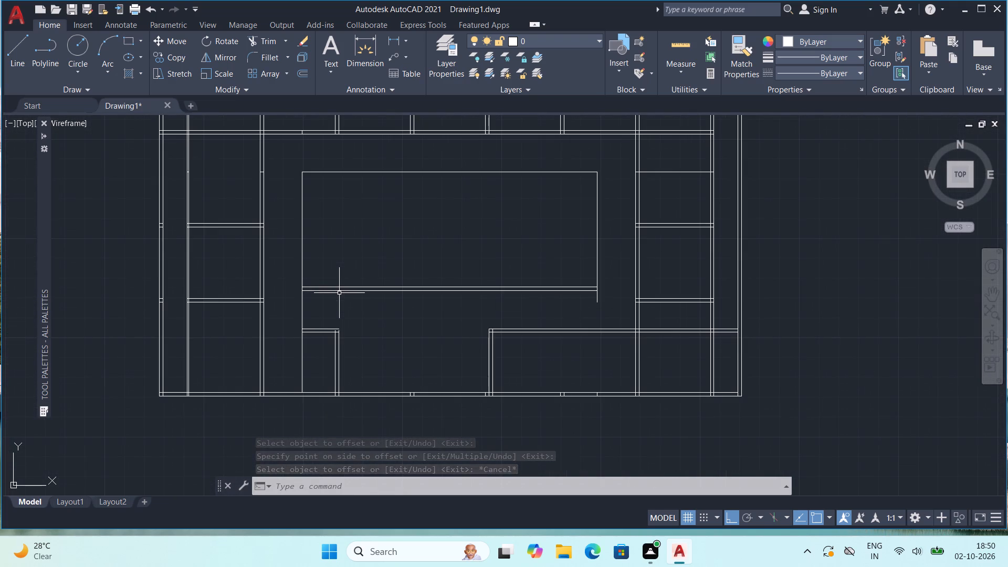
scroll(281, 319, up, 1)
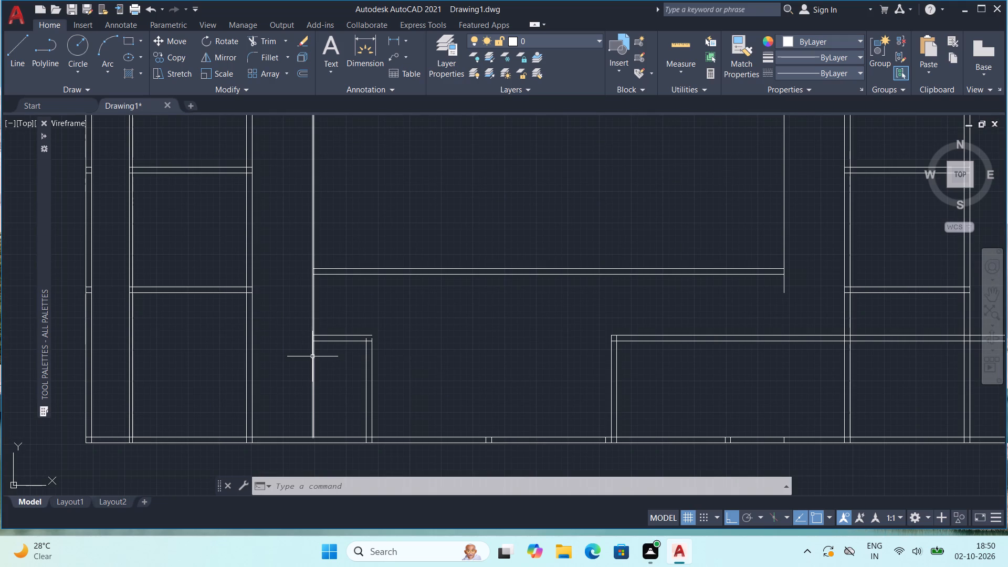
scroll(312, 356, up, 1)
key(o)
key(Return)
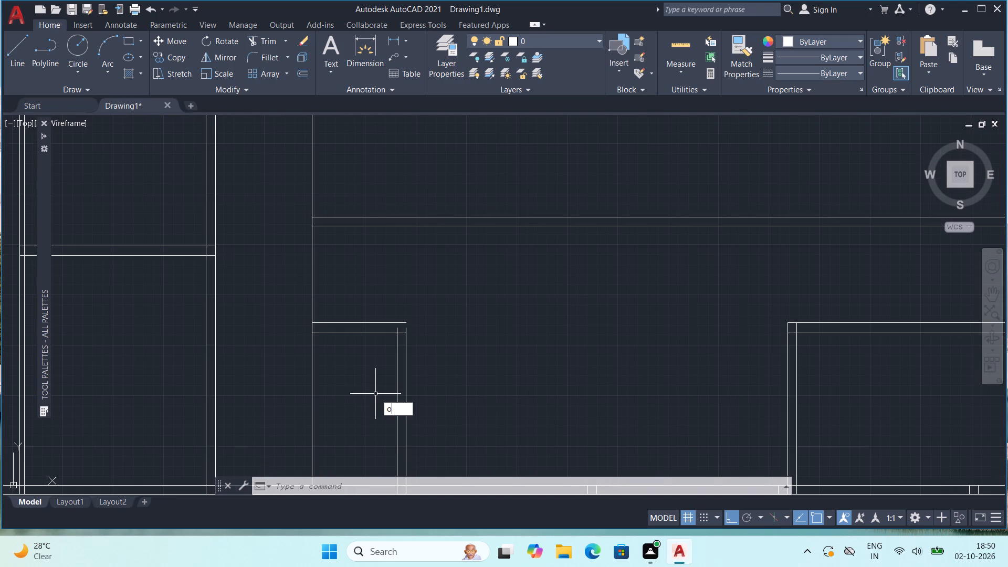
text(9")
key(Return)
click(312, 374)
click(294, 382)
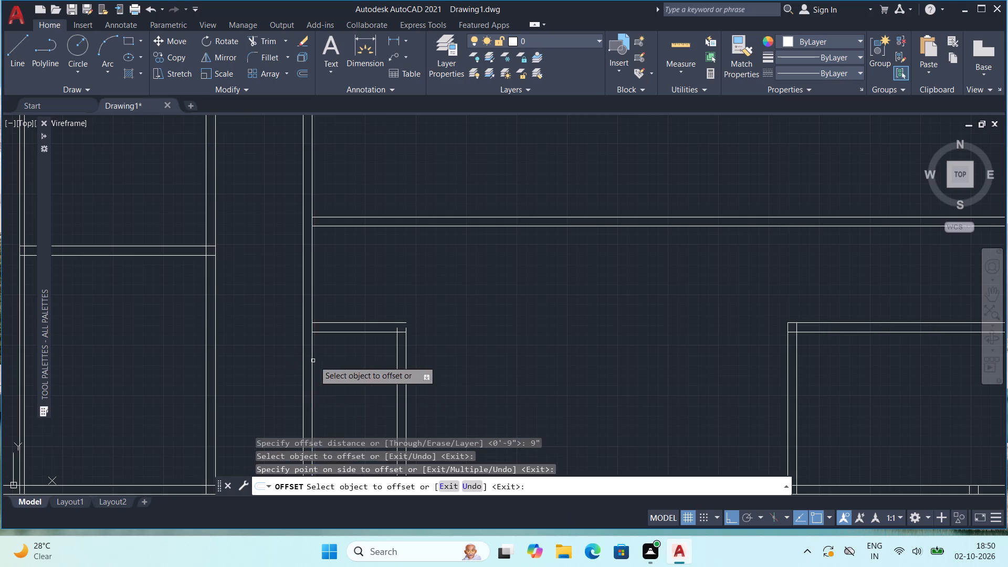
scroll(319, 352, down, 1)
scroll(359, 320, down, 1)
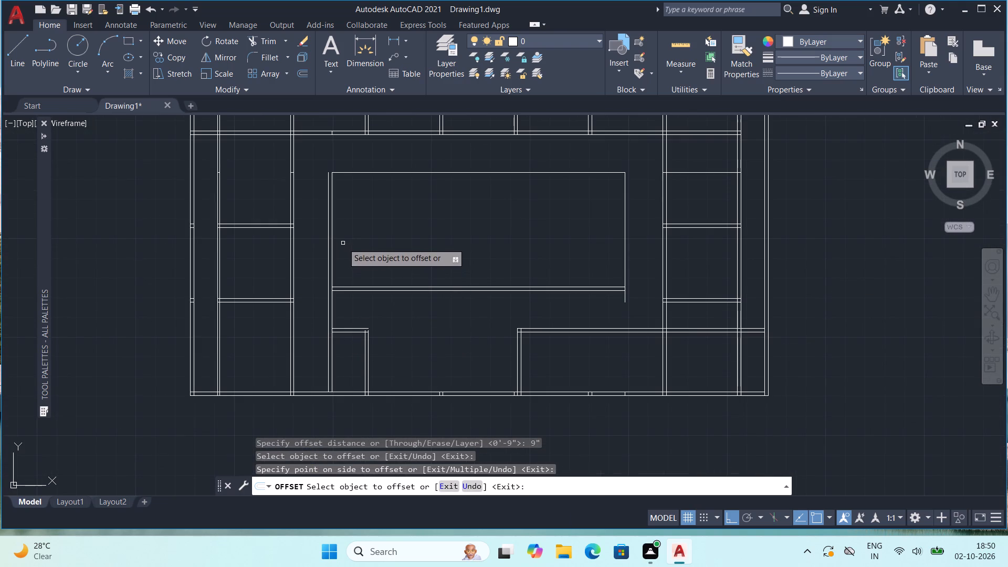
scroll(337, 335, up, 1)
key(Escape)
key(Escape)
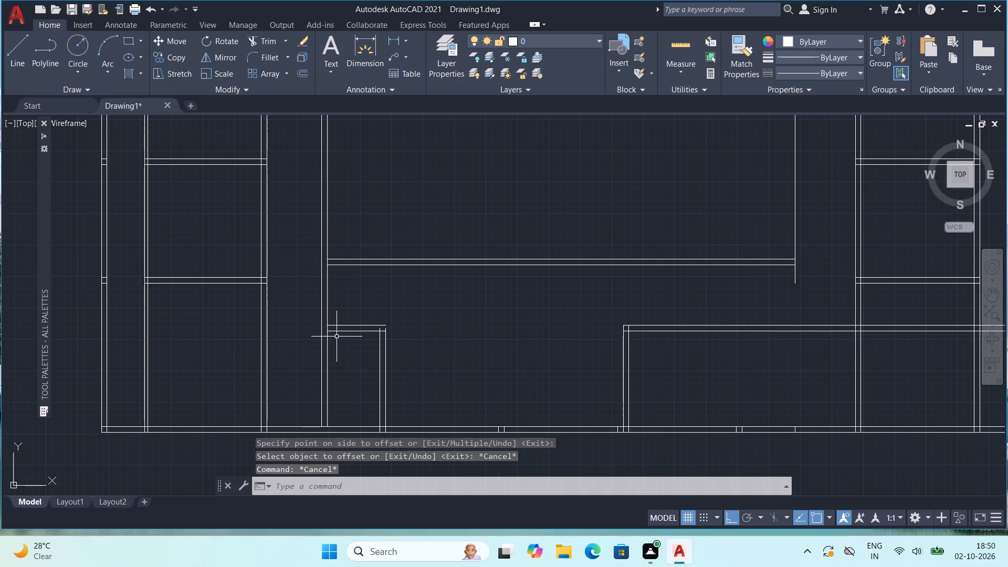
Extend the upper line of the small room's top wall to the outer line of its left wall.
key(e)
key(x)
key(Return)
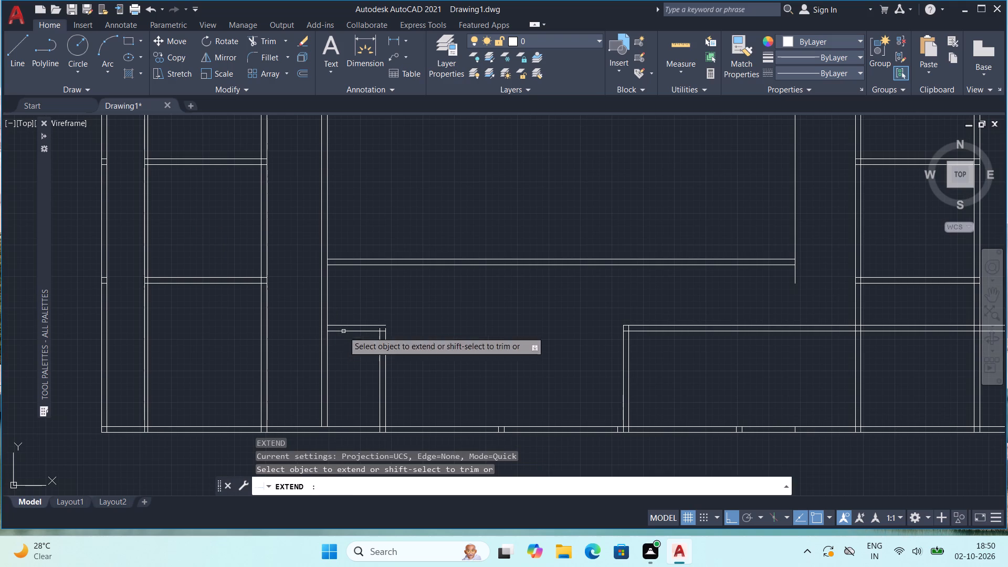
click(338, 325)
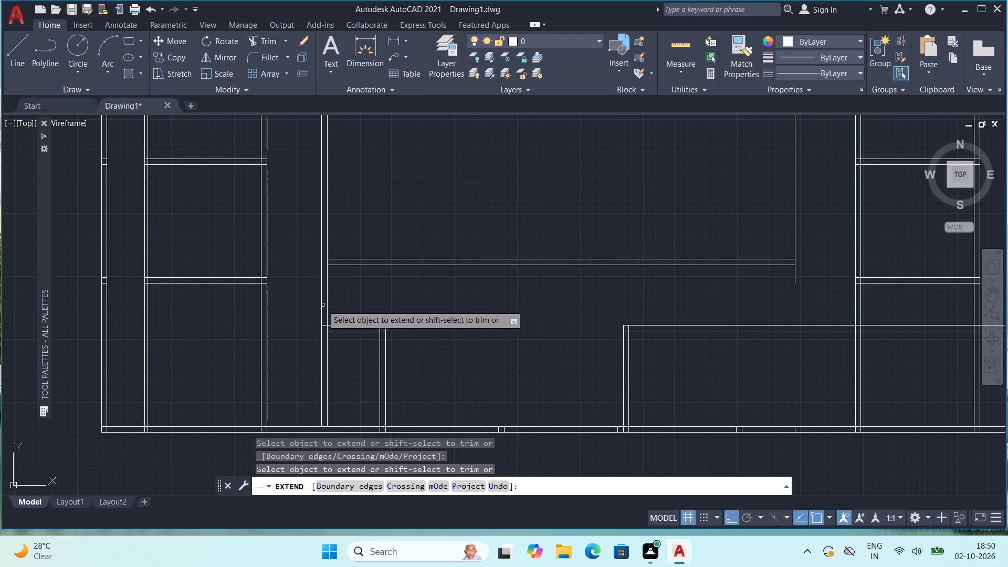
key(Escape)
Trim the outer line of the small room's left wall where it continues above the room's top wall.
scroll(331, 301, up, 2)
text(tr)
key(Return)
click(305, 299)
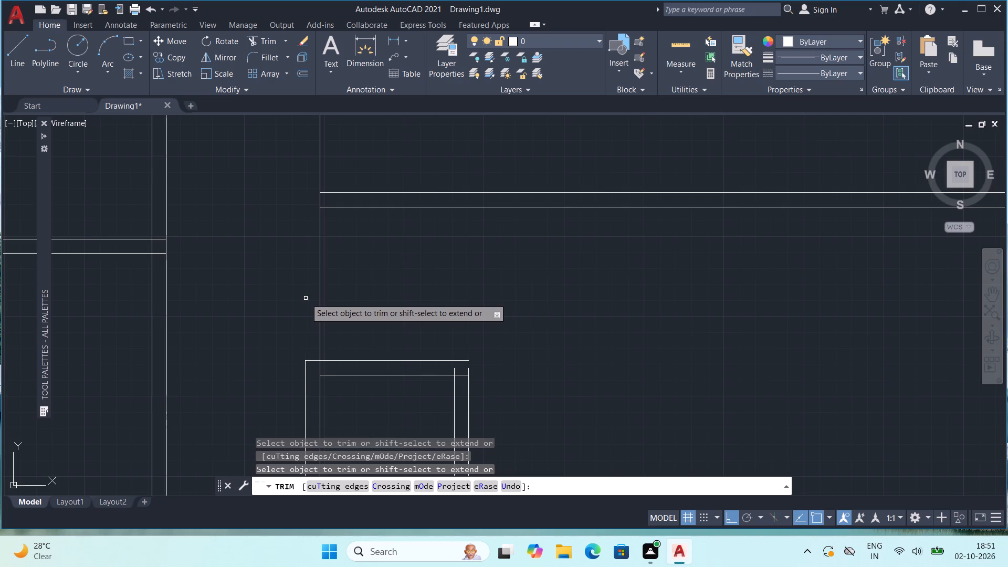
scroll(306, 298, down, 2)
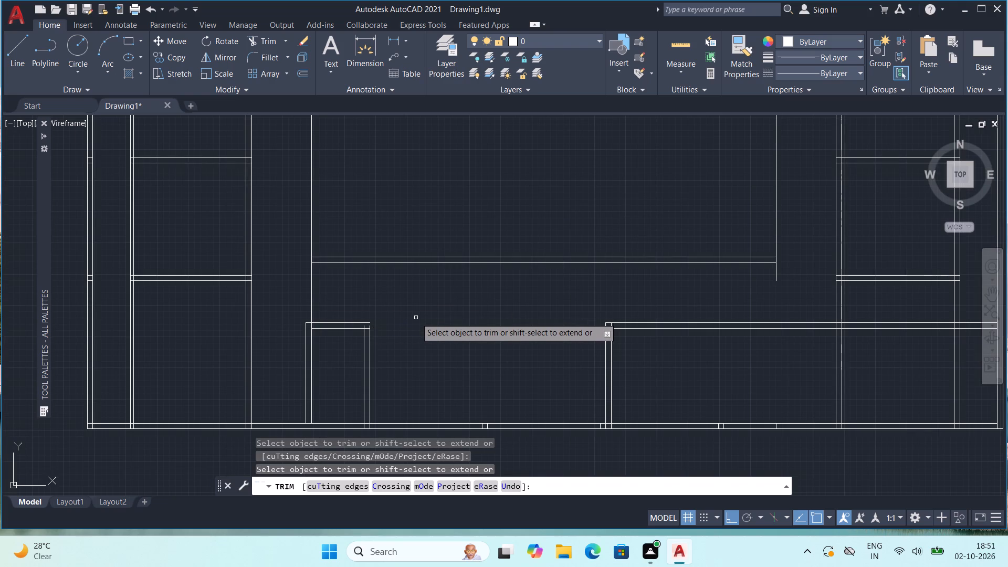
scroll(417, 309, down, 1)
middle_drag(425, 306, 390, 331)
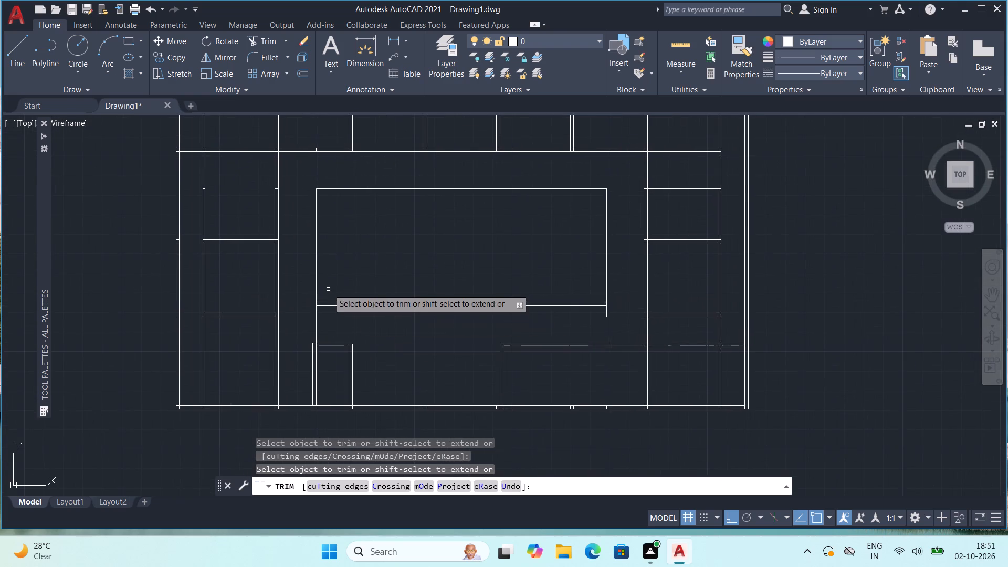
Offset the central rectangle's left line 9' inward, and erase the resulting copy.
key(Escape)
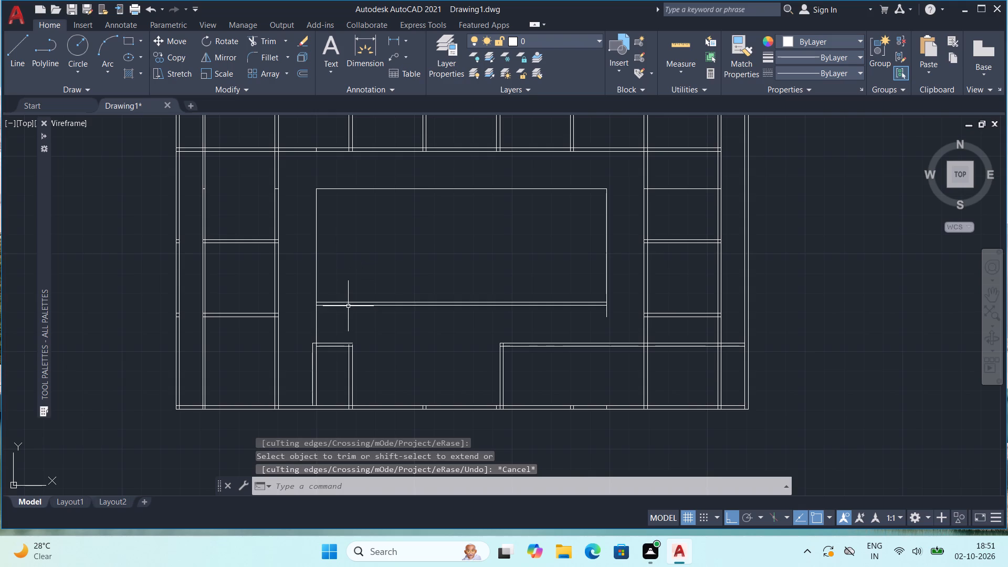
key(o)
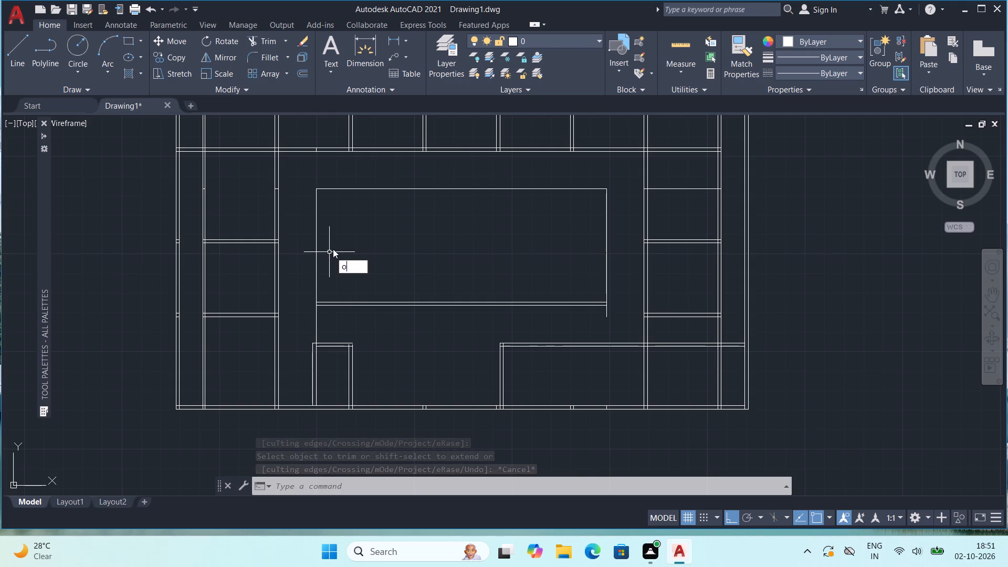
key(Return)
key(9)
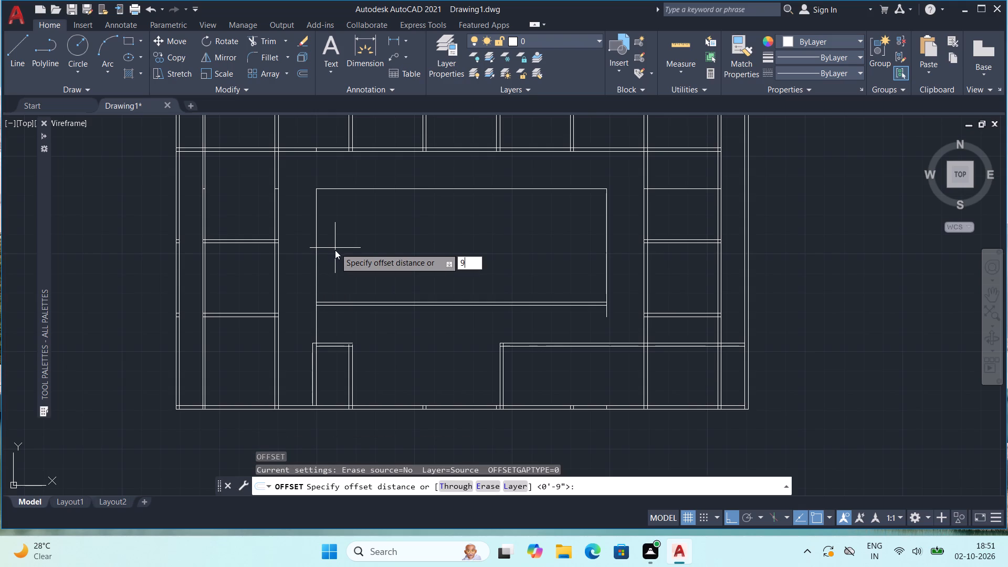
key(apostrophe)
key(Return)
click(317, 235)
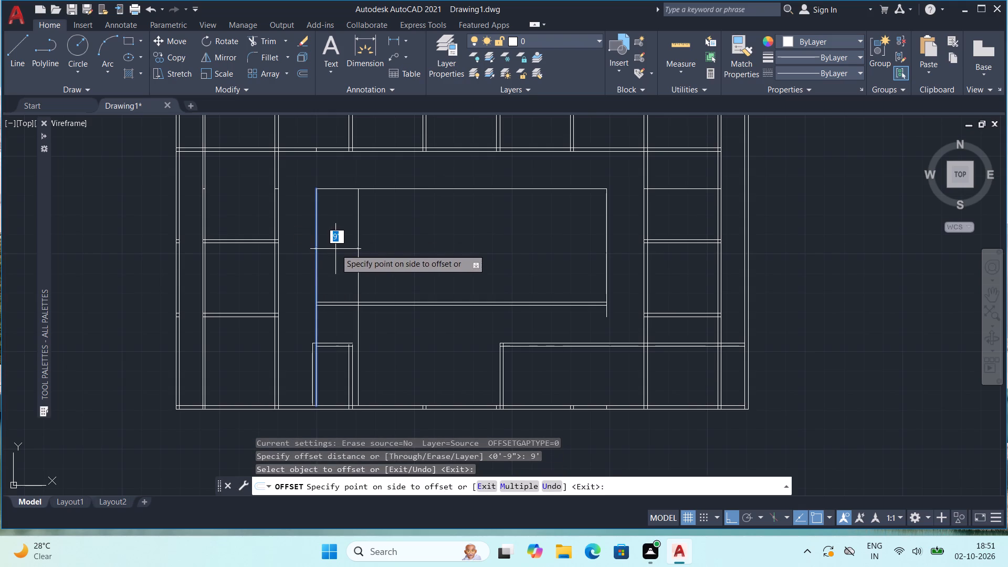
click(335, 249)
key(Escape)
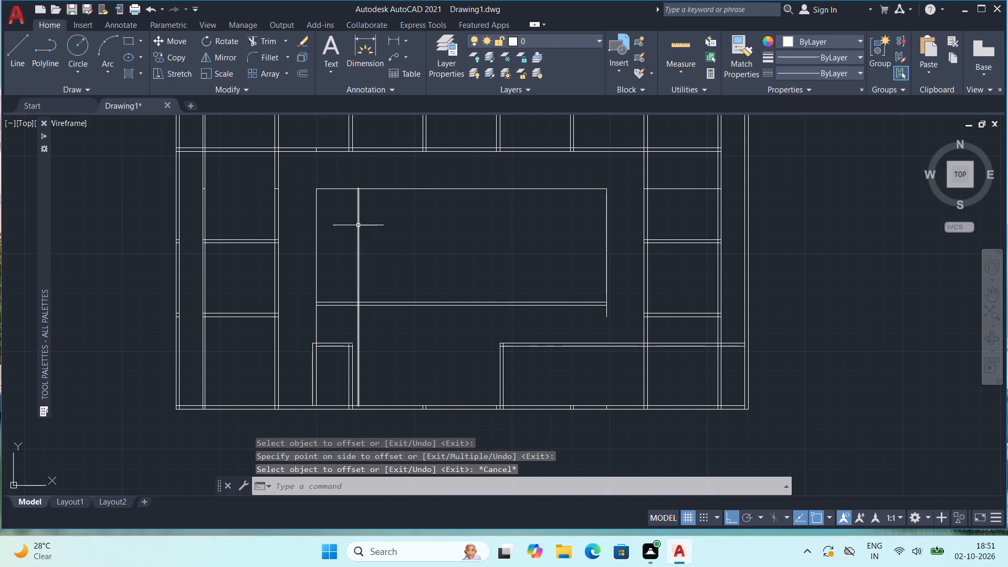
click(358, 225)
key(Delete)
Offset the central rectangle's left, top and right lines 9" inward.
middle_drag(341, 228, 341, 270)
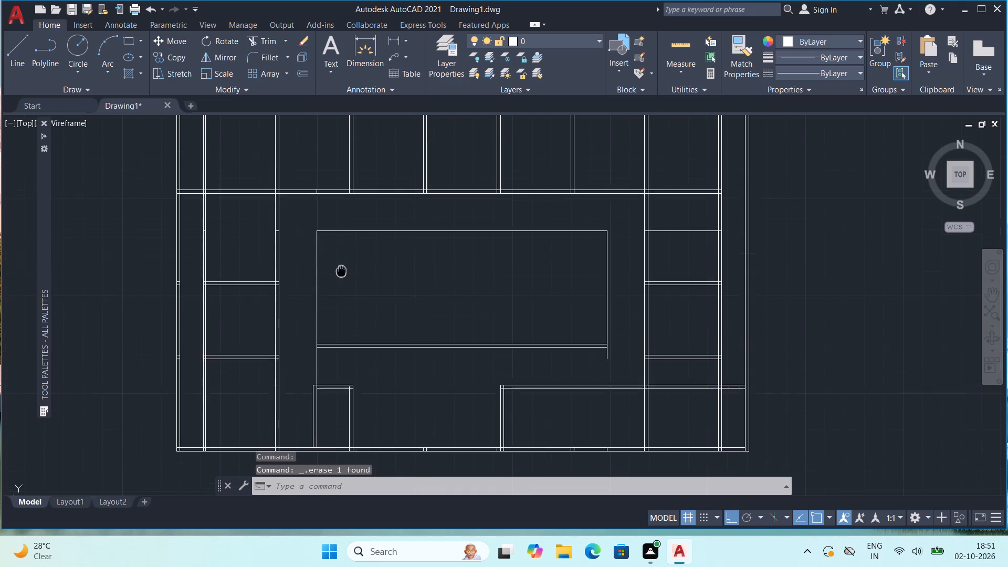
middle_drag(341, 270, 349, 287)
scroll(345, 308, up, 1)
middle_drag(340, 313, 340, 275)
key(o)
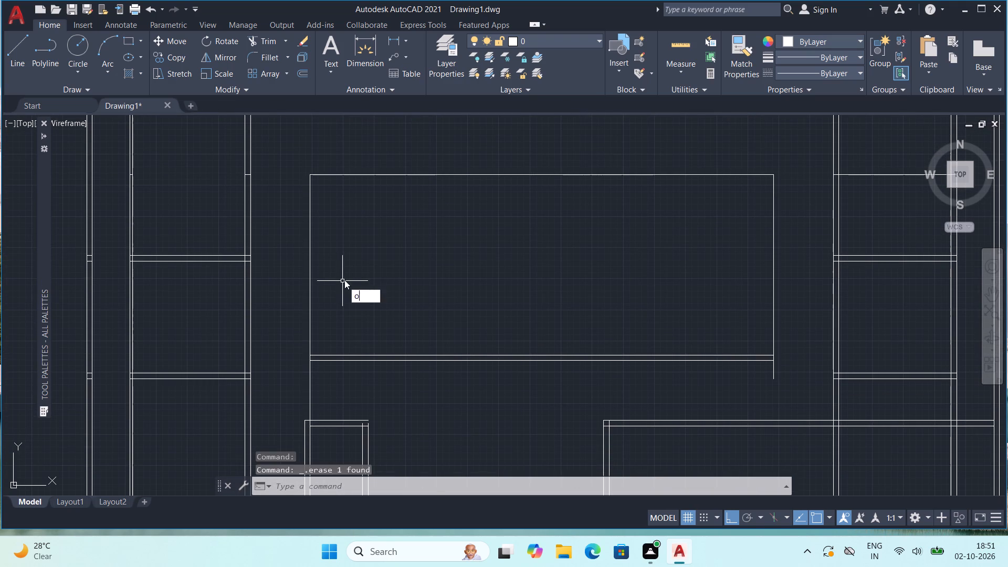
key(Return)
key(9)
key(shift+quotedbl)
key(Return)
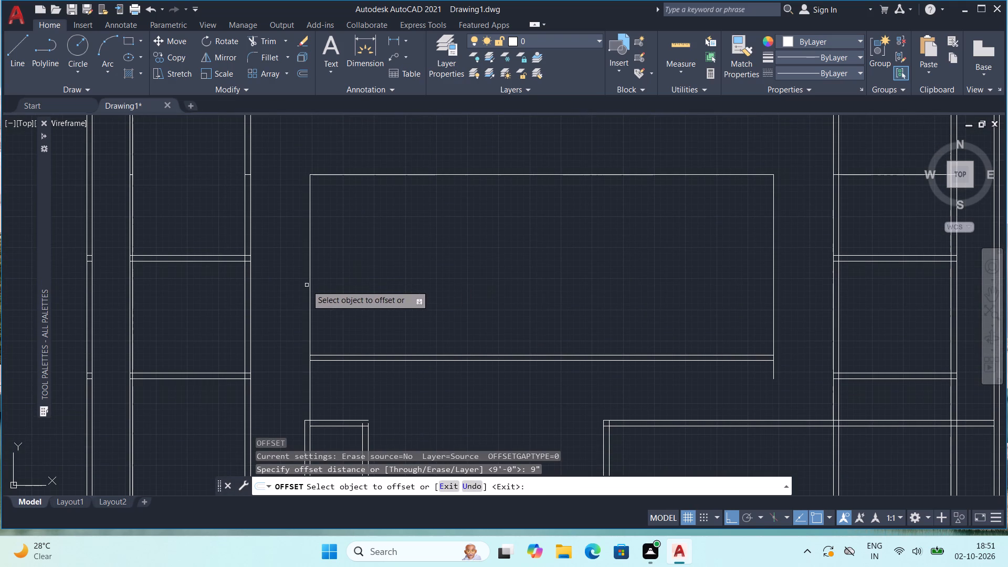
click(311, 265)
click(320, 267)
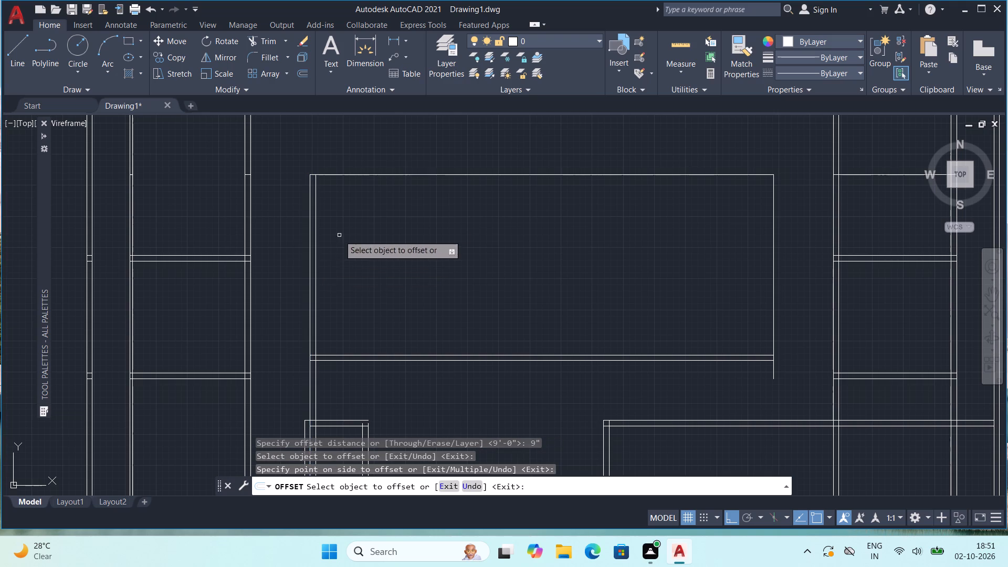
click(358, 174)
click(359, 201)
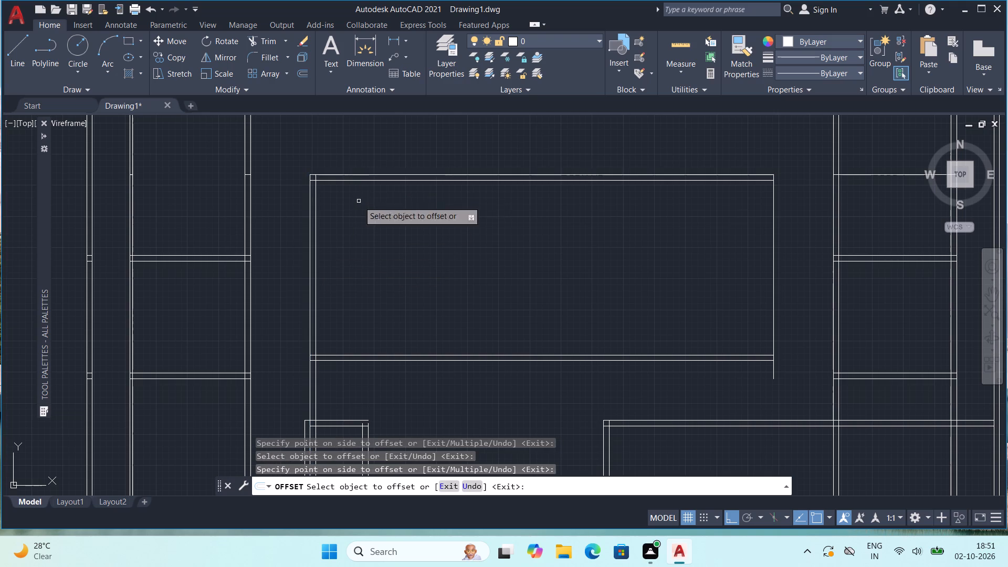
click(772, 279)
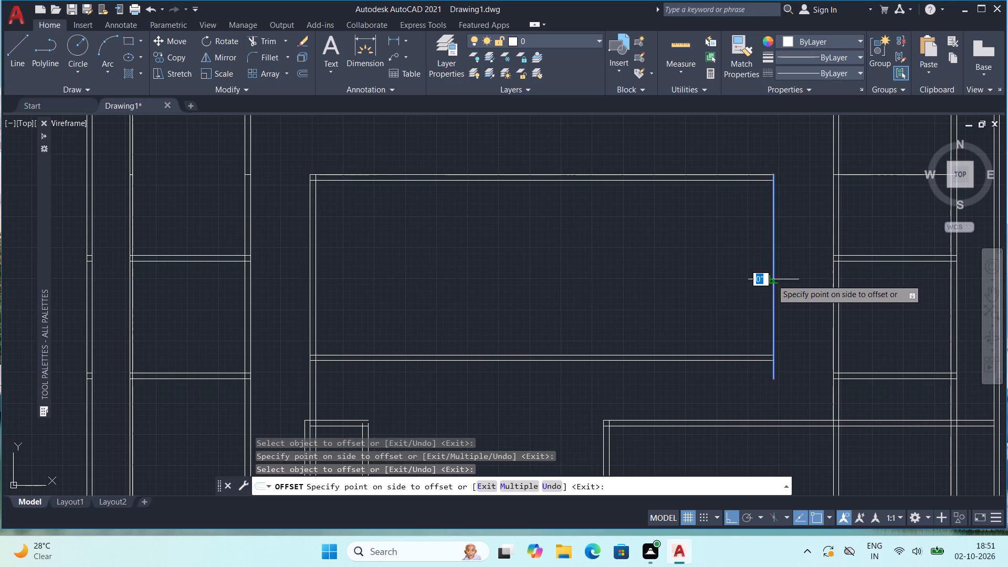
click(737, 288)
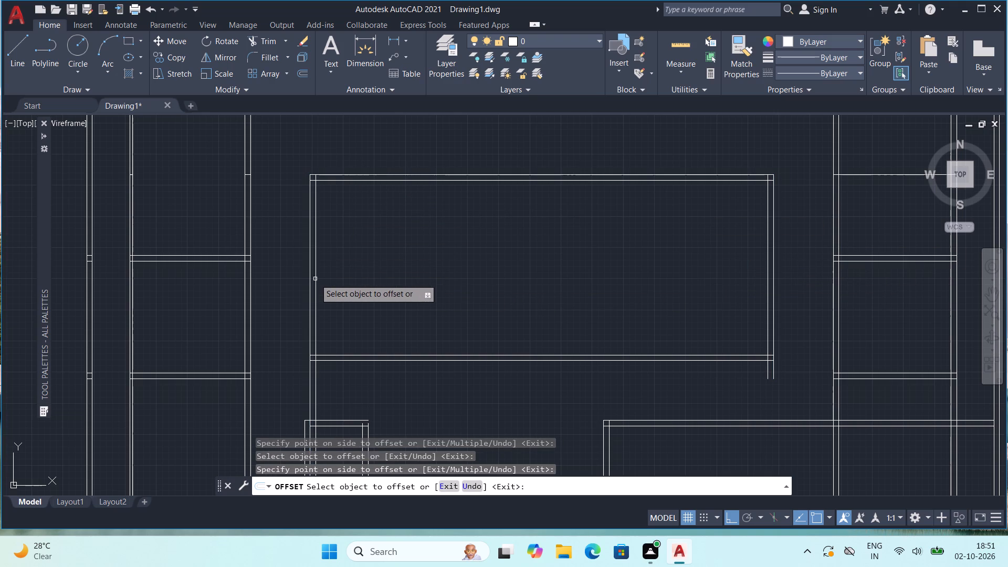
Offset the new inner left, top and right lines of the central rectangle another 9" inward.
click(317, 274)
click(339, 276)
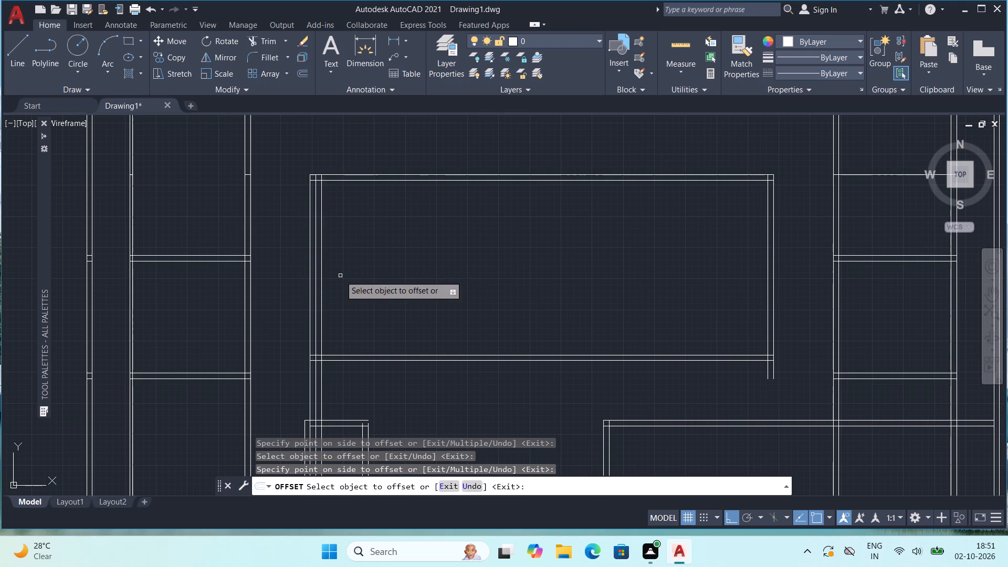
click(399, 181)
click(408, 219)
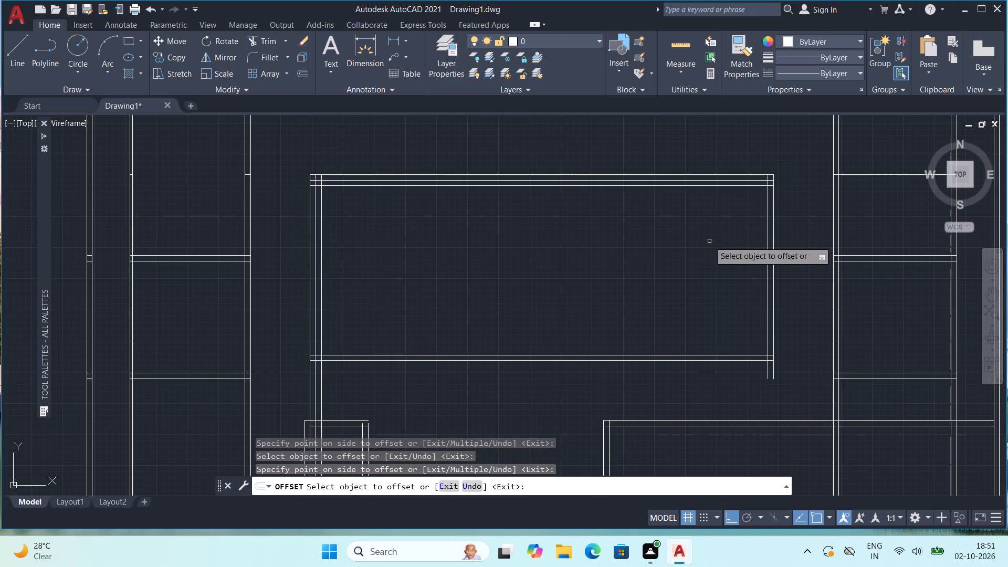
click(768, 239)
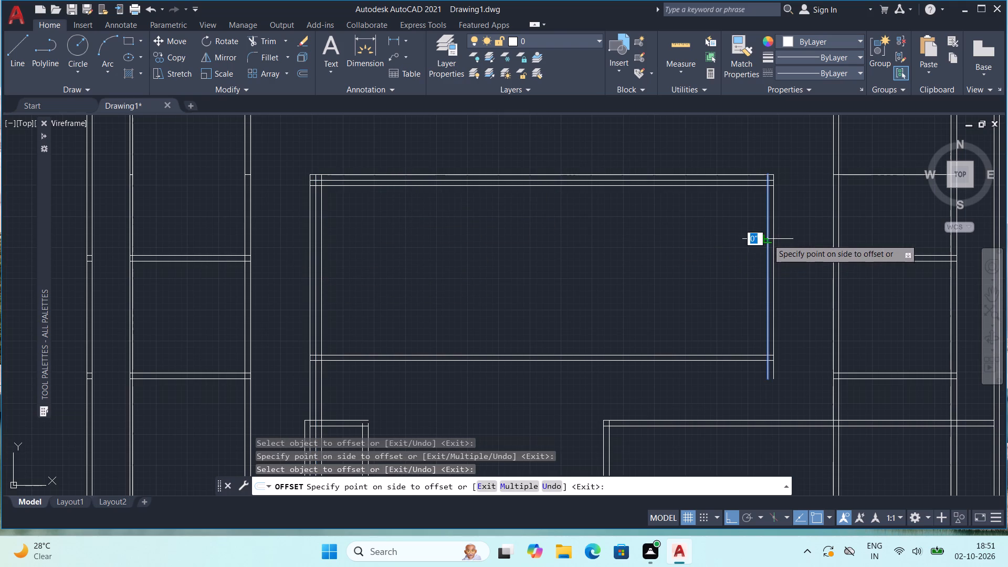
click(711, 250)
scroll(711, 245, down, 1)
middle_drag(633, 308, 586, 276)
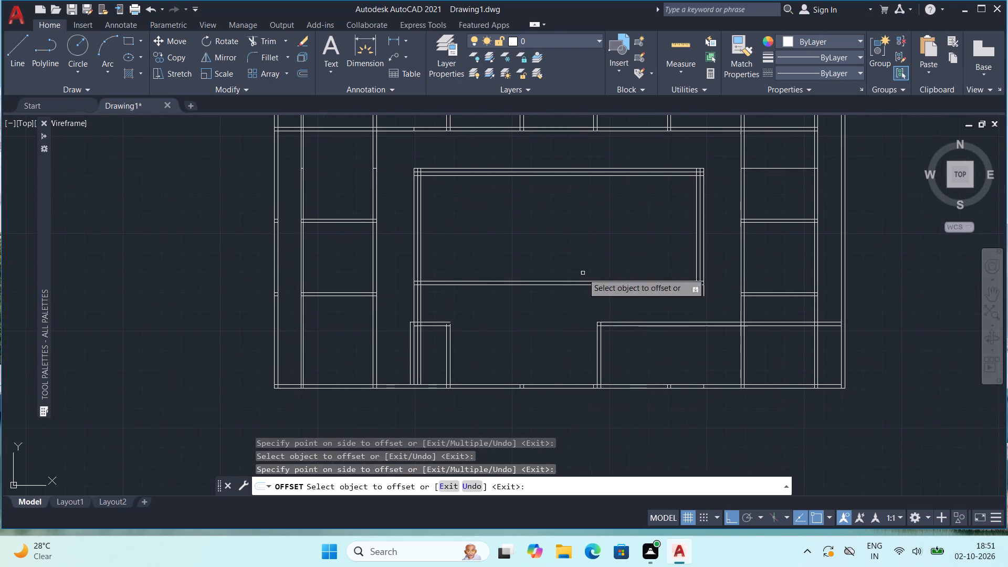
key(Escape)
middle_drag(517, 321, 509, 291)
key(Escape)
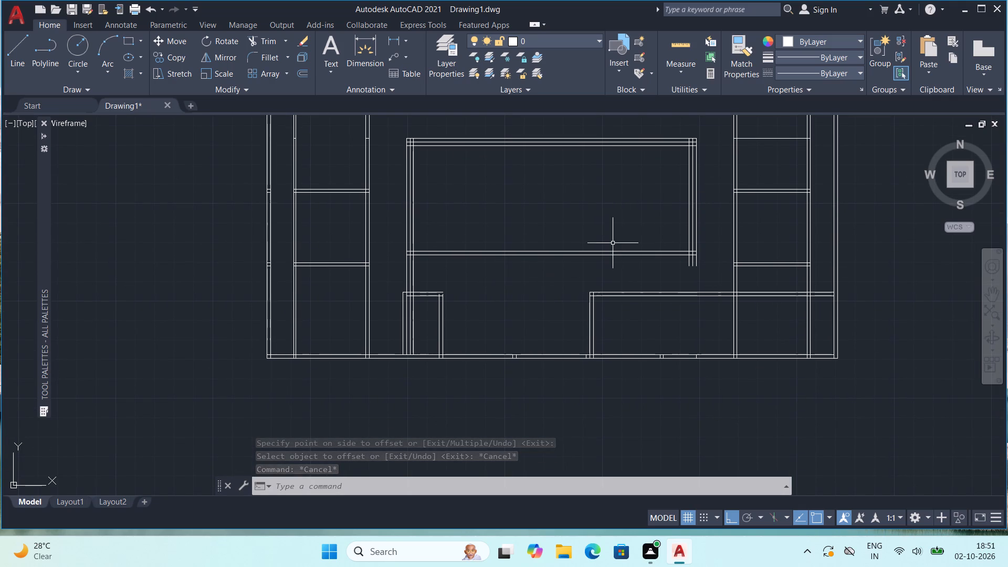
Offset the upper line of the central rectangle's bottom wall 9" upward into the rectangle.
key(o)
key(Return)
key(9)
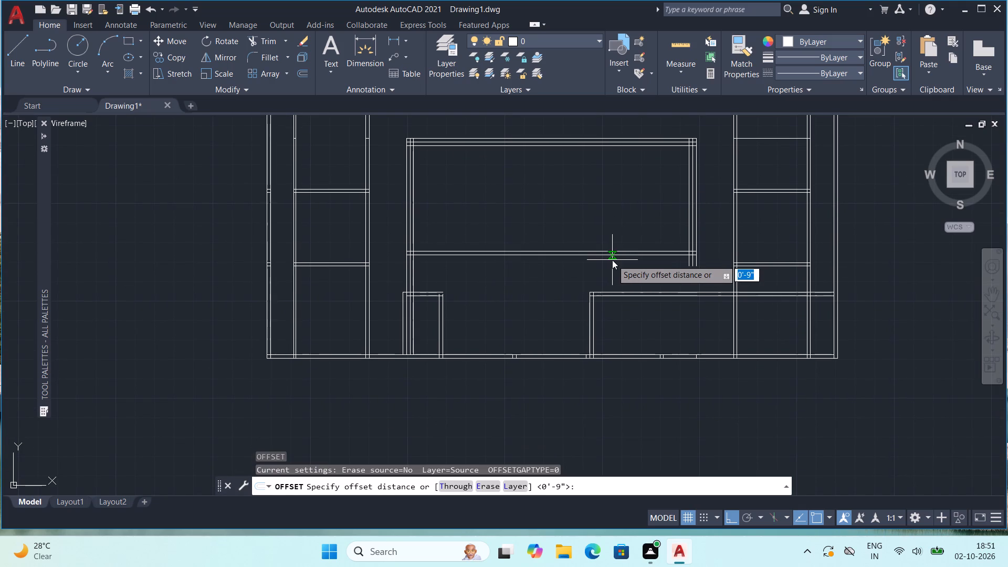
key(shift+quotedbl)
key(Return)
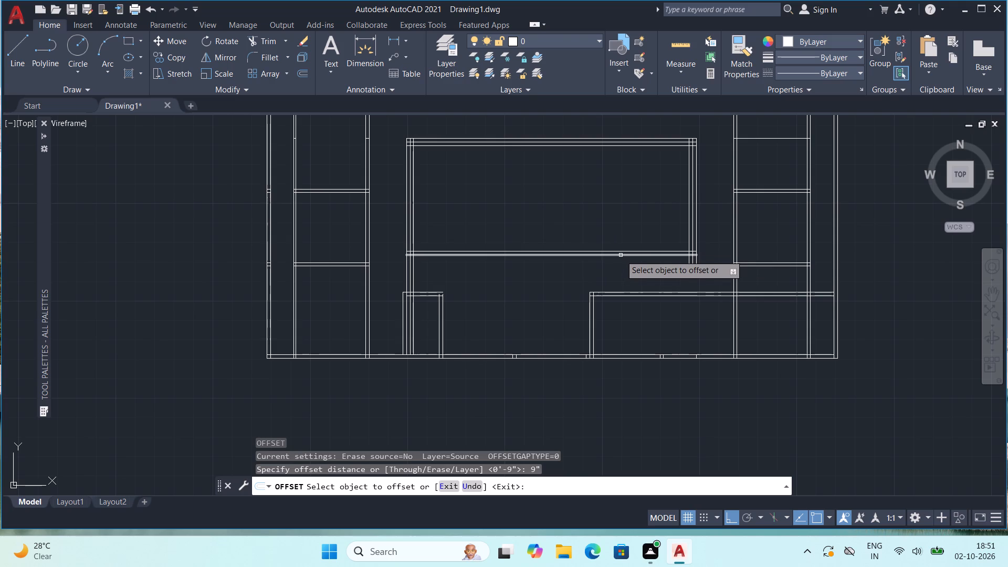
click(621, 251)
click(622, 236)
middle_drag(508, 305, 401, 306)
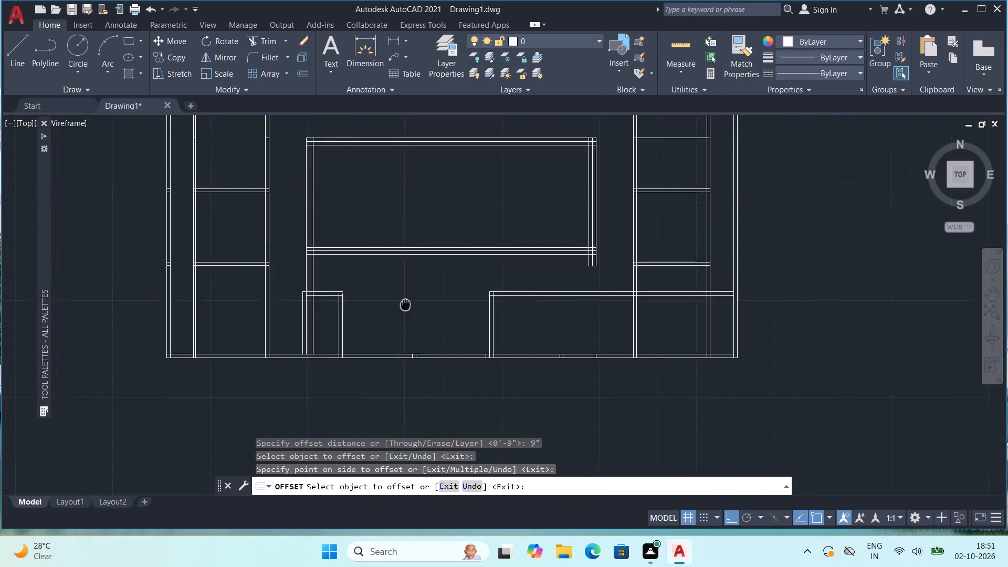
middle_drag(401, 306, 394, 308)
scroll(359, 291, up, 1)
key(Escape)
key(Escape)
key(Escape)
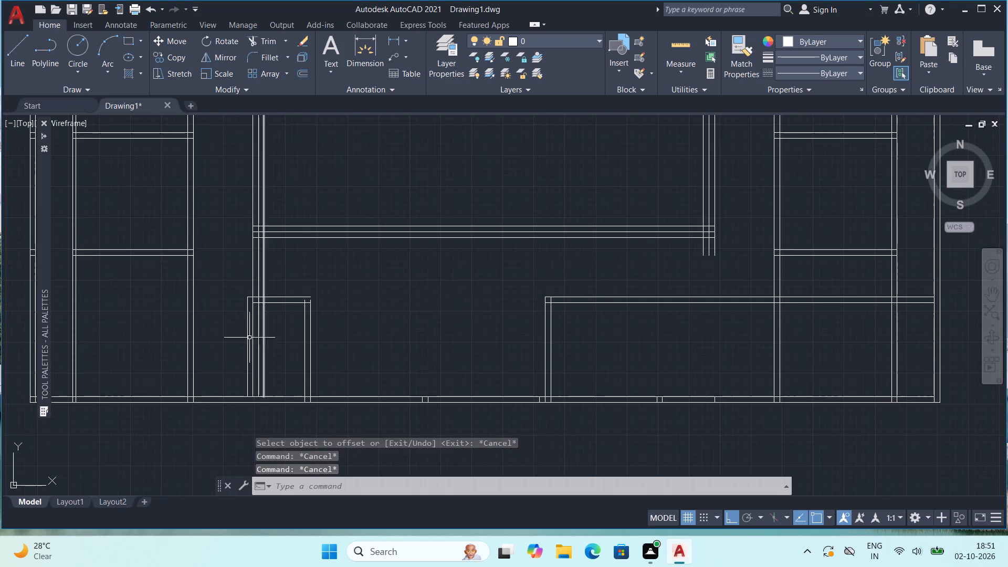
Trim the central rectangle's left wall lines where they run through the small lower-left room and its top wall.
scroll(245, 384, up, 2)
text(tr)
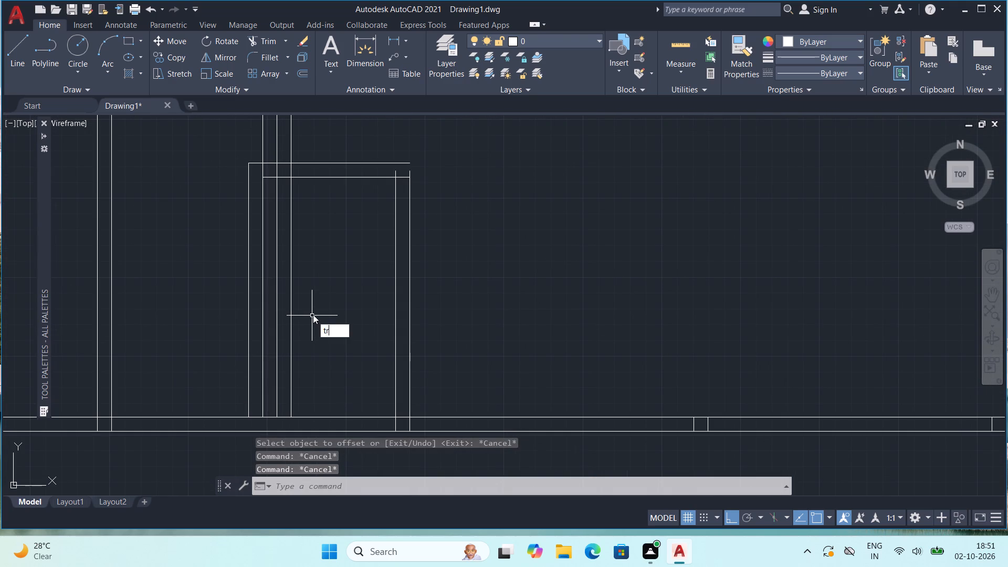
key(Return)
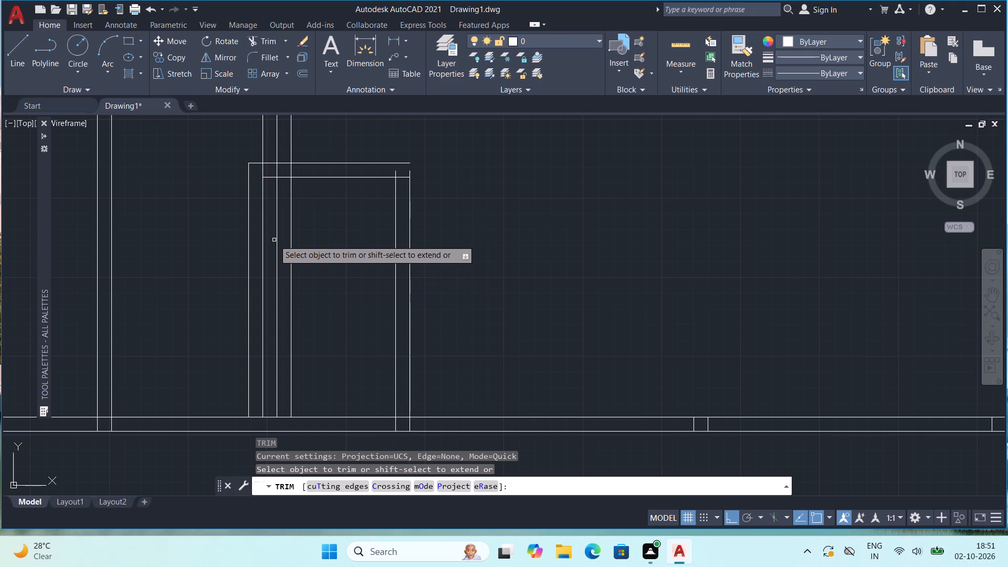
click(277, 237)
click(293, 222)
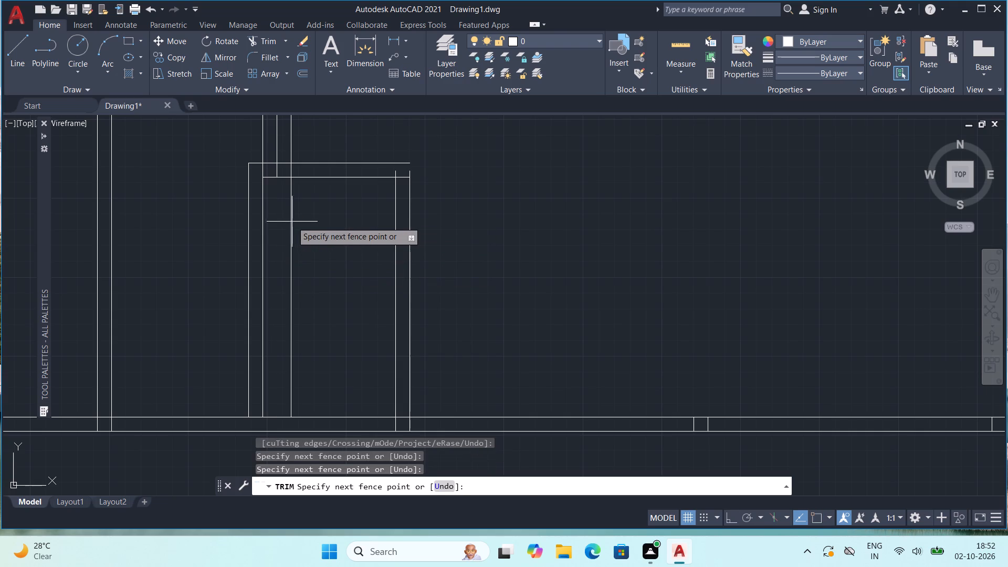
click(288, 219)
scroll(263, 140, up, 3)
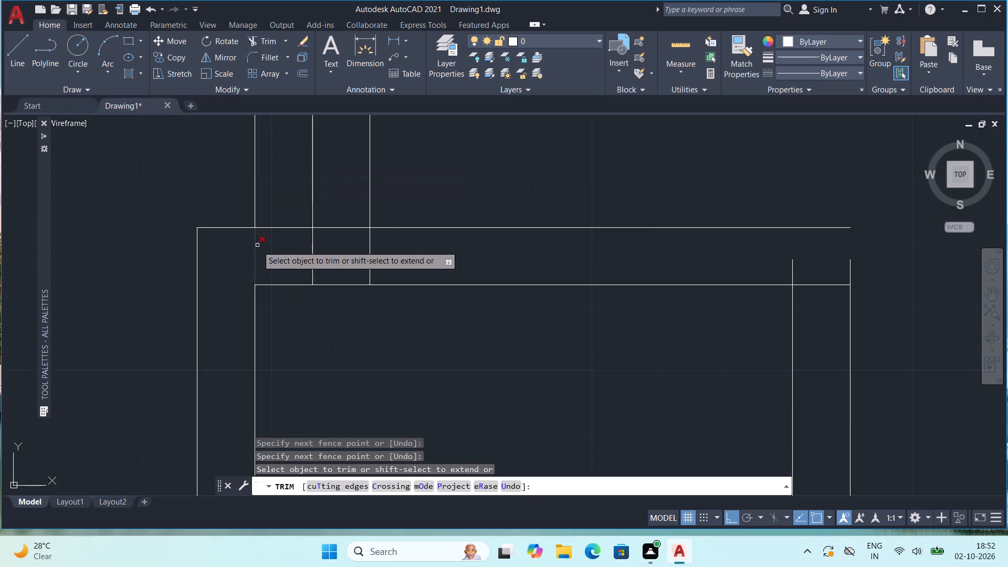
drag(245, 247, 373, 246)
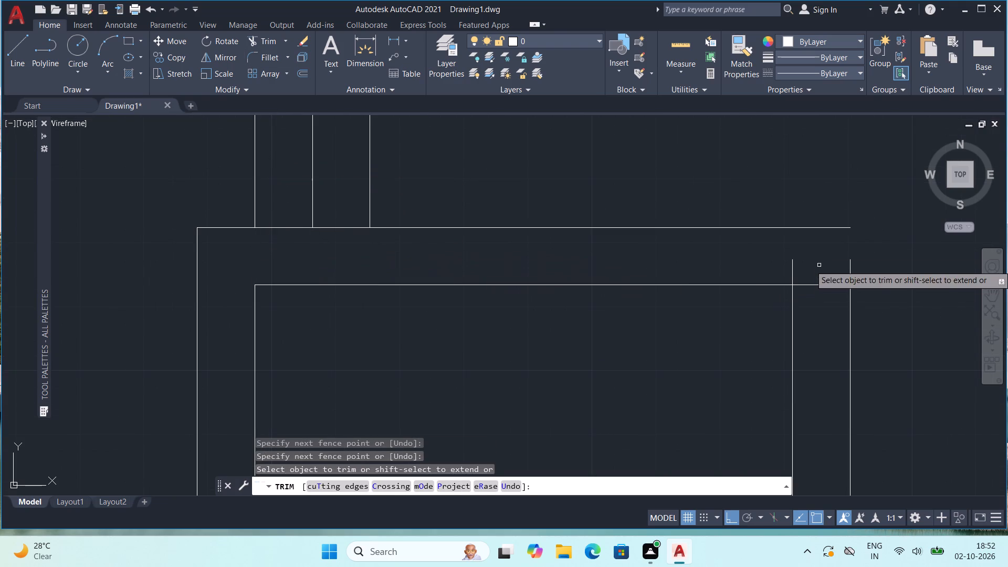
middle_drag(822, 250, 495, 264)
scroll(488, 277, down, 4)
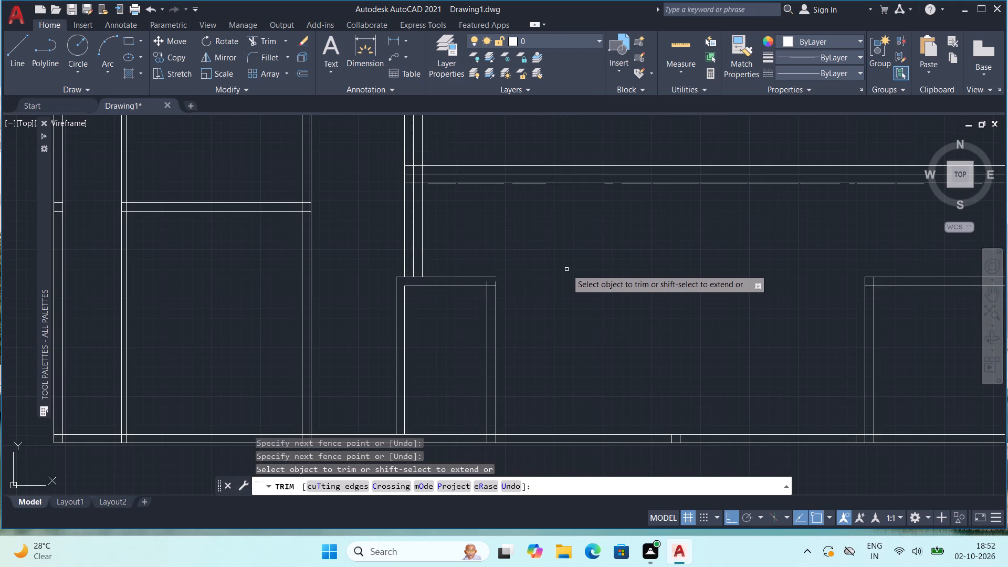
key(Escape)
key(Escape)
Extend both lines of the small lower-left room's right wall up to the upper line of its top wall.
middle_drag(565, 324, 463, 262)
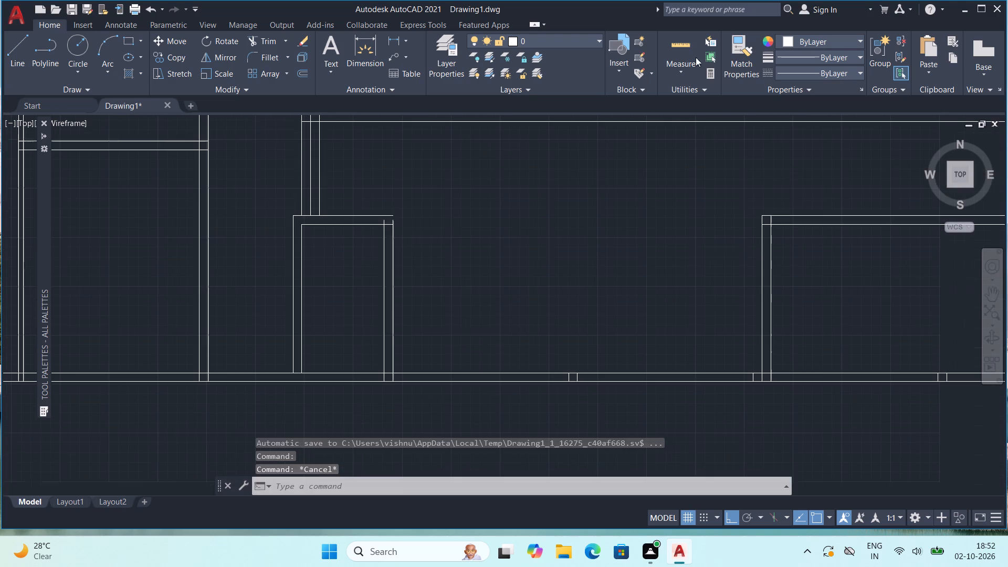
middle_drag(461, 251, 451, 314)
scroll(357, 315, up, 2)
key(Escape)
key(Escape)
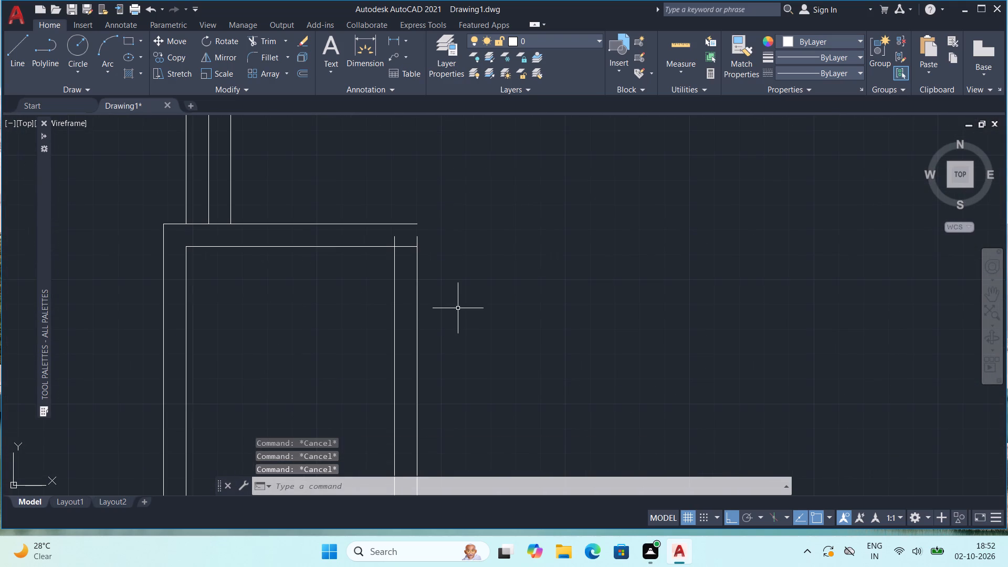
key(e)
key(x)
key(Return)
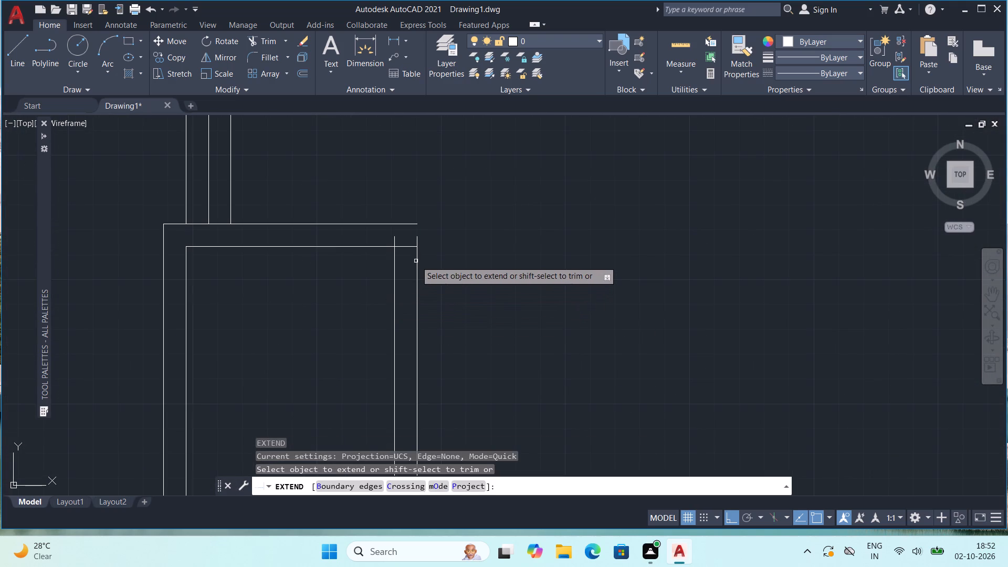
click(416, 282)
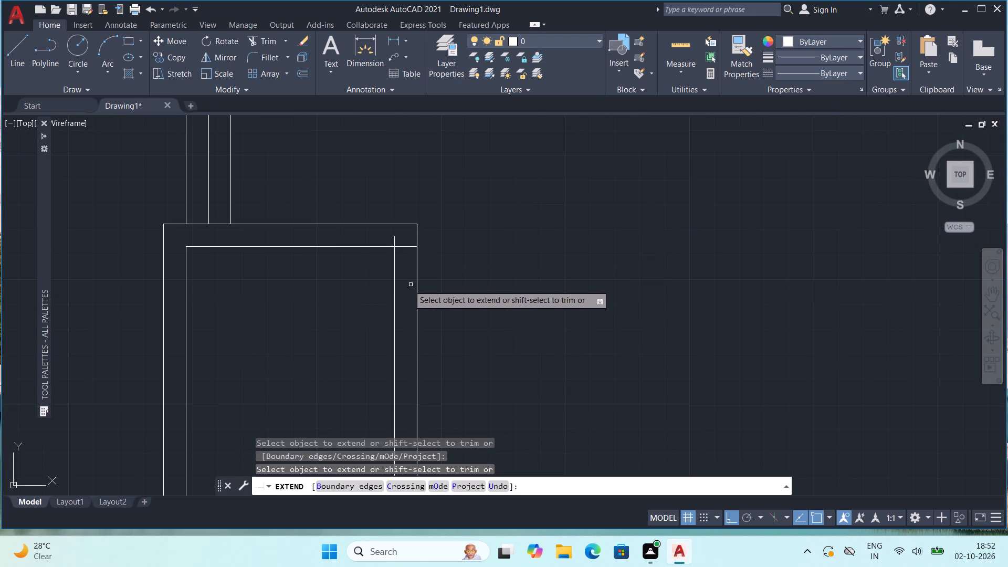
click(393, 276)
scroll(418, 260, down, 1)
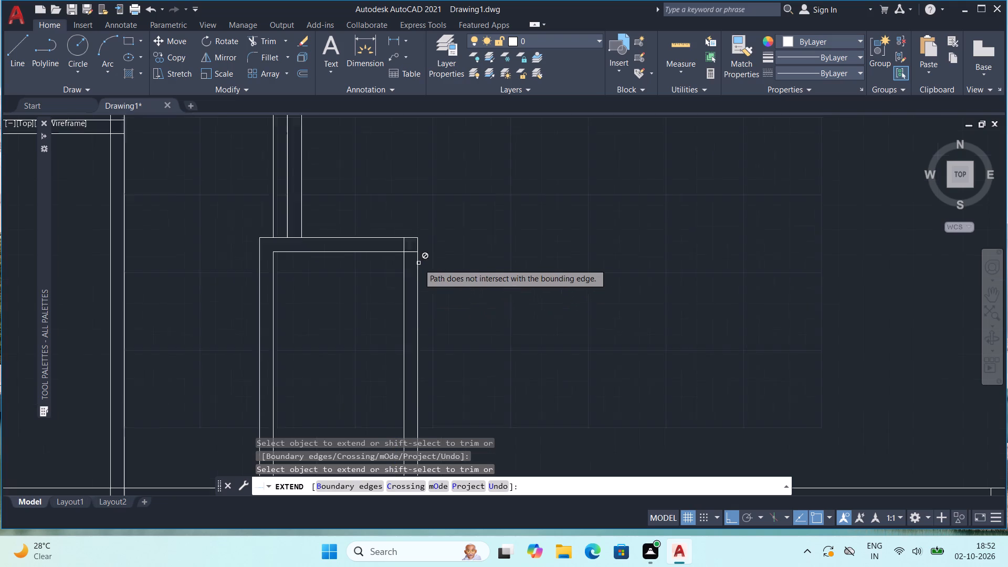
scroll(418, 265, down, 1)
middle_drag(602, 245, 416, 402)
scroll(416, 402, down, 2)
middle_drag(566, 321, 519, 290)
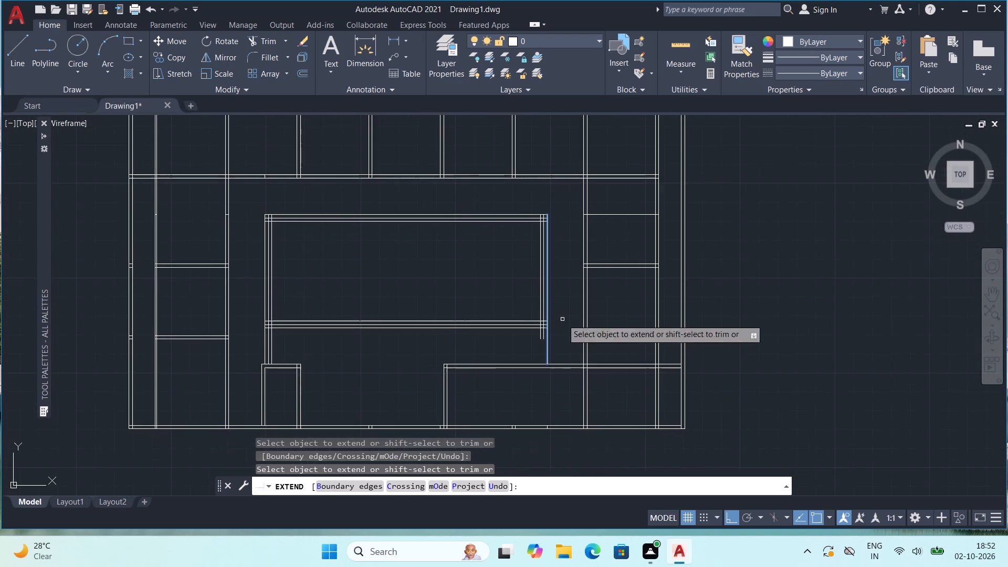
key(Escape)
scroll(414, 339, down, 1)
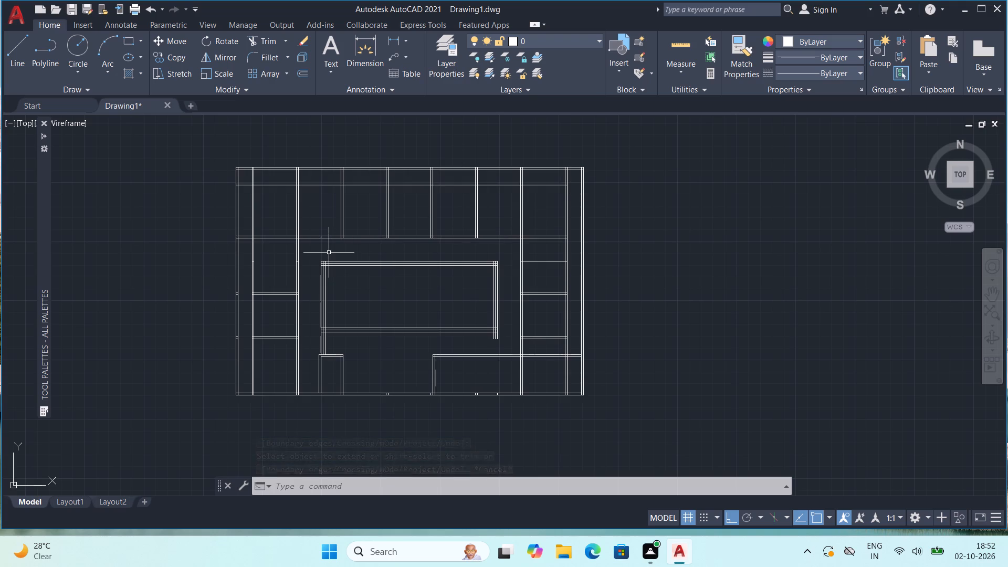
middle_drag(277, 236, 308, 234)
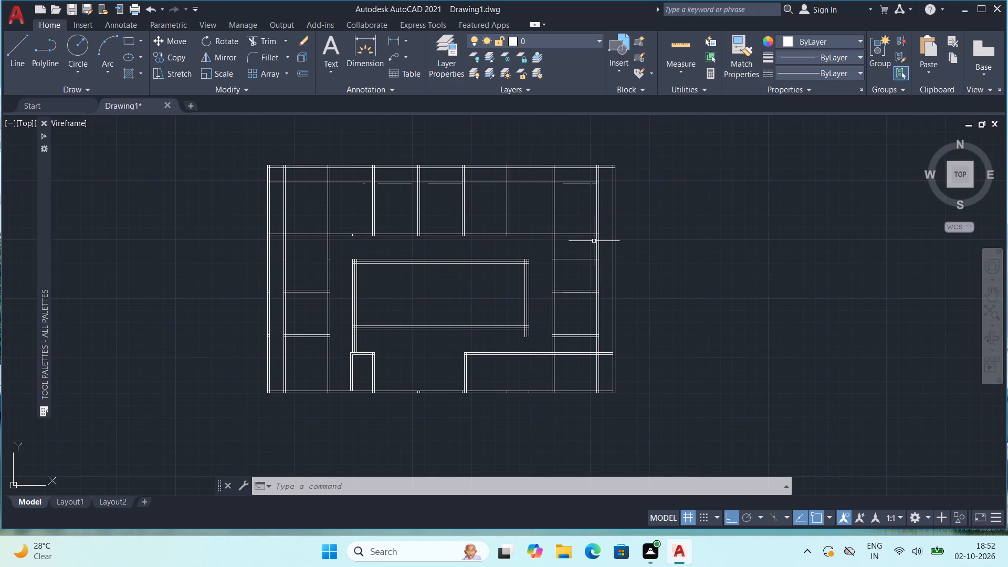
Trim the ends of the central rectangle's right wall lines that extend below its bottom wall.
middle_drag(658, 276, 652, 261)
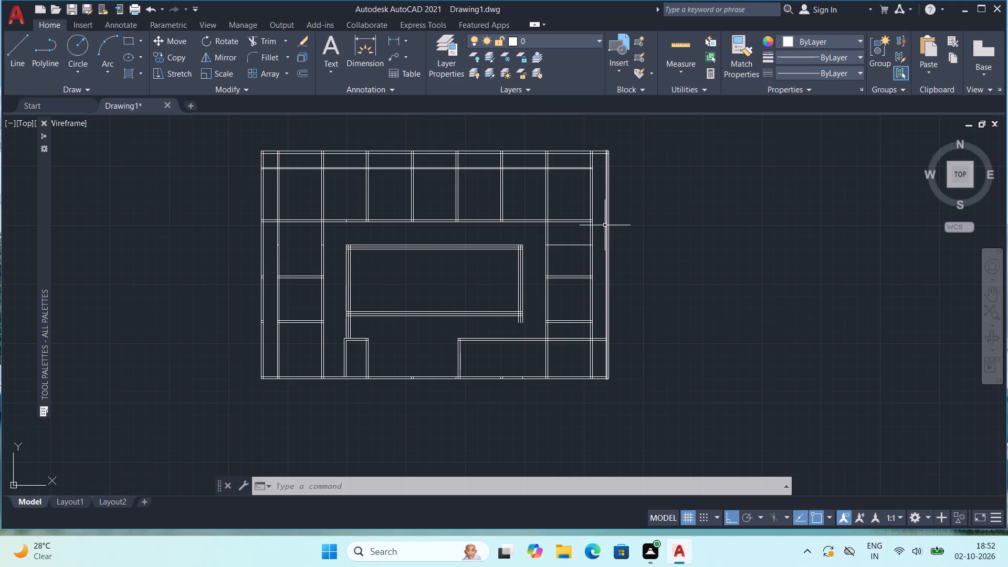
scroll(367, 195, up, 1)
scroll(376, 211, down, 1)
middle_drag(473, 283, 459, 260)
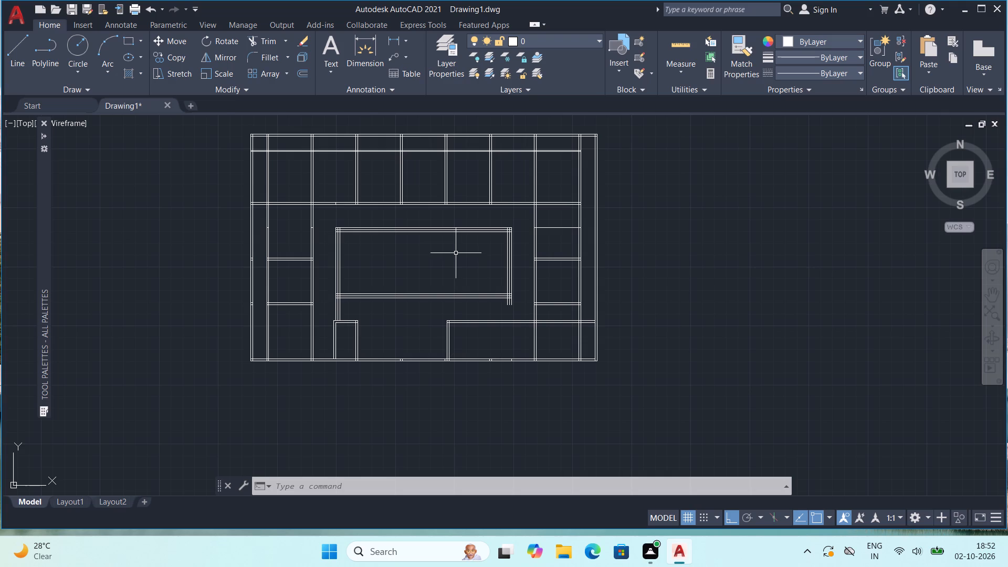
scroll(456, 252, up, 1)
middle_drag(446, 251, 426, 286)
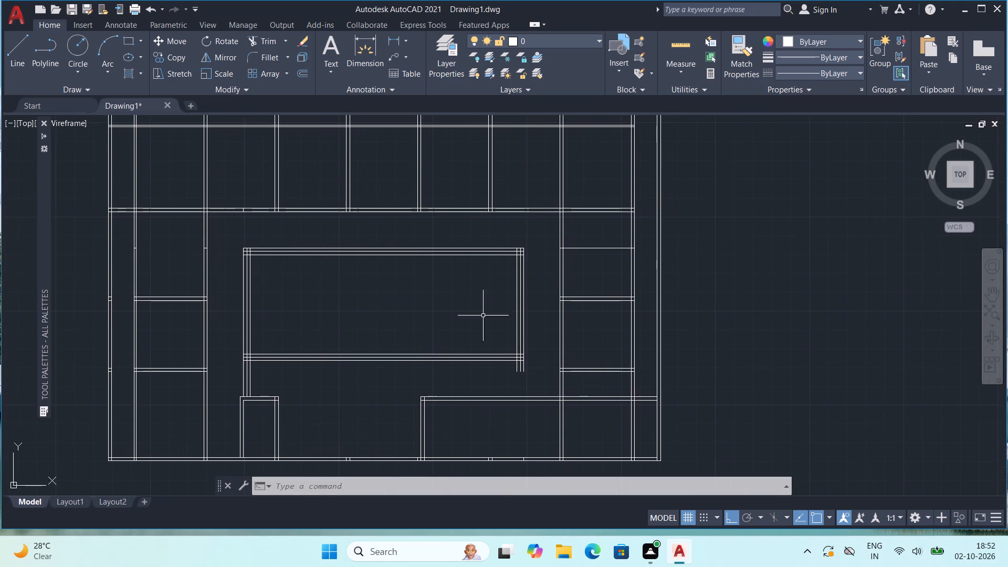
scroll(532, 348, up, 2)
middle_drag(518, 393, 477, 365)
key(t)
key(r)
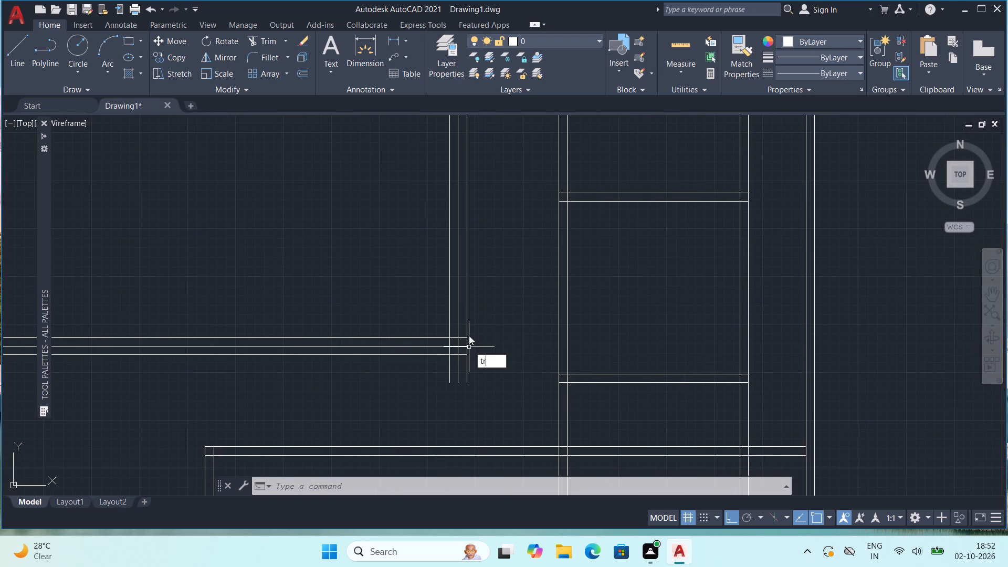
key(Return)
drag(431, 370, 471, 367)
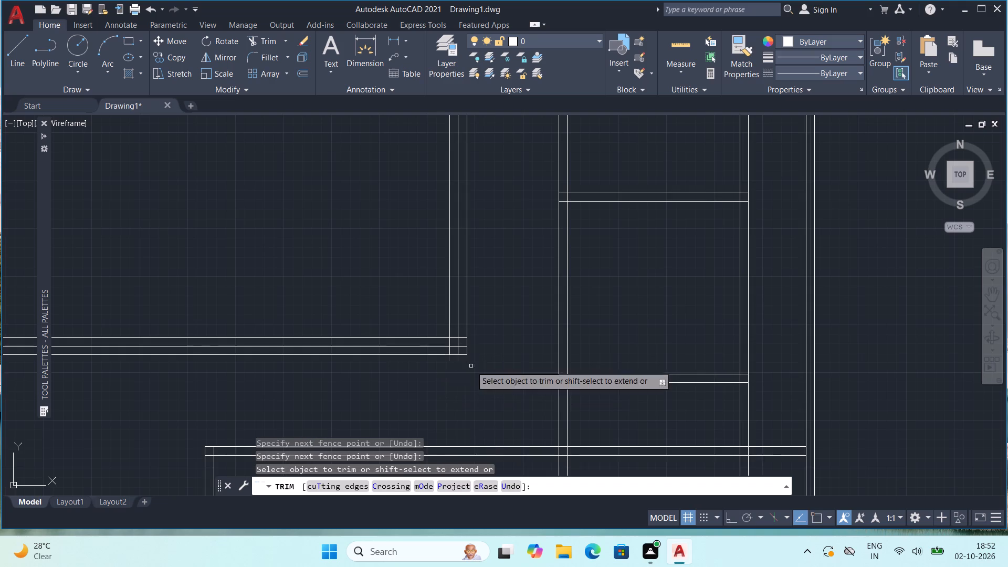
Trim the crossing line segments in the central rectangle's lower-right corner so the three border lines form nested corners.
scroll(449, 352, up, 3)
scroll(481, 323, up, 1)
drag(439, 260, 419, 308)
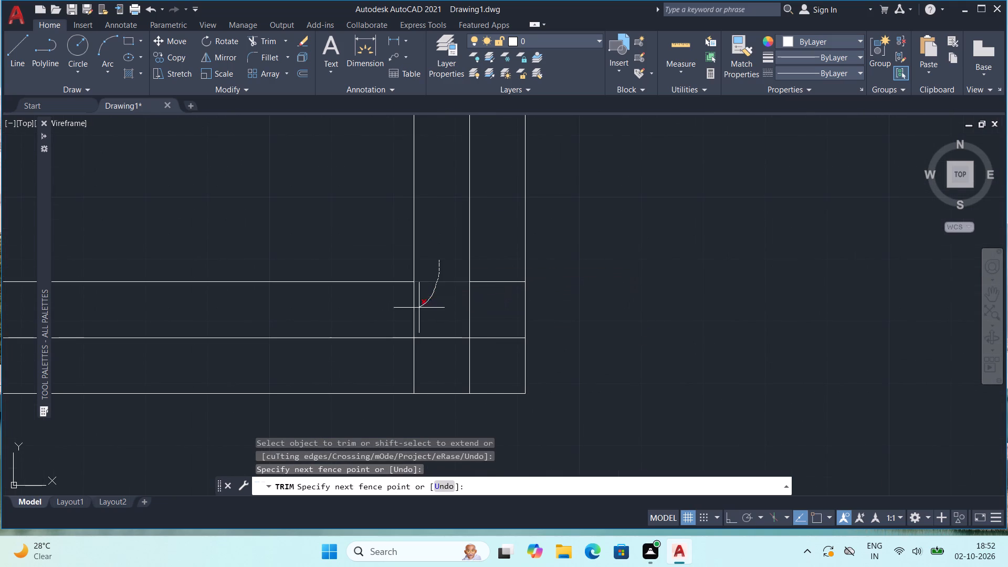
drag(419, 308, 398, 314)
drag(494, 259, 418, 360)
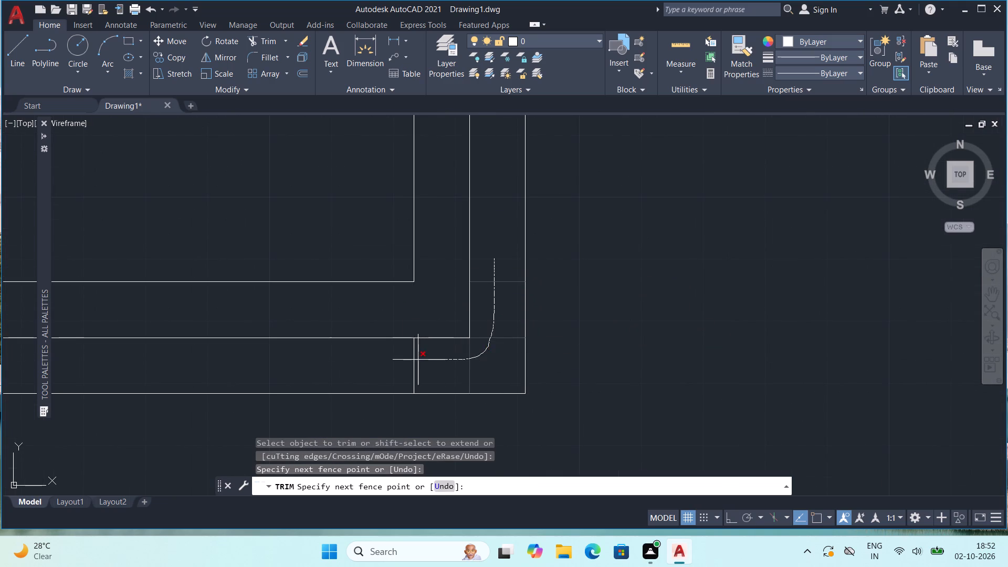
drag(418, 360, 416, 360)
scroll(464, 323, down, 2)
scroll(448, 338, up, 2)
drag(421, 343, 449, 344)
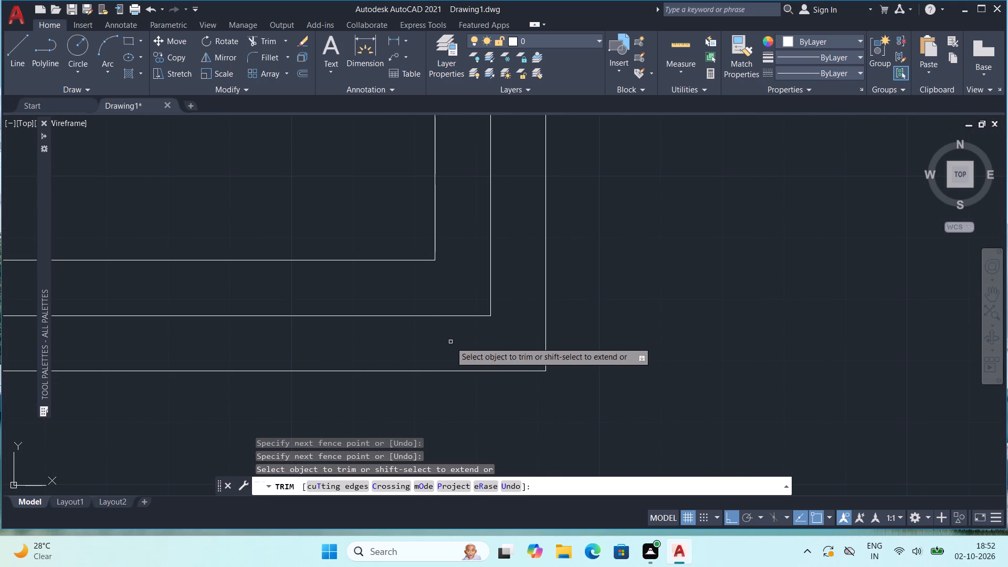
Trim the crossing line segments in the central rectangle's upper-right corner into clean nested corners.
scroll(447, 319, down, 1)
middle_drag(415, 222, 426, 332)
middle_drag(367, 190, 375, 427)
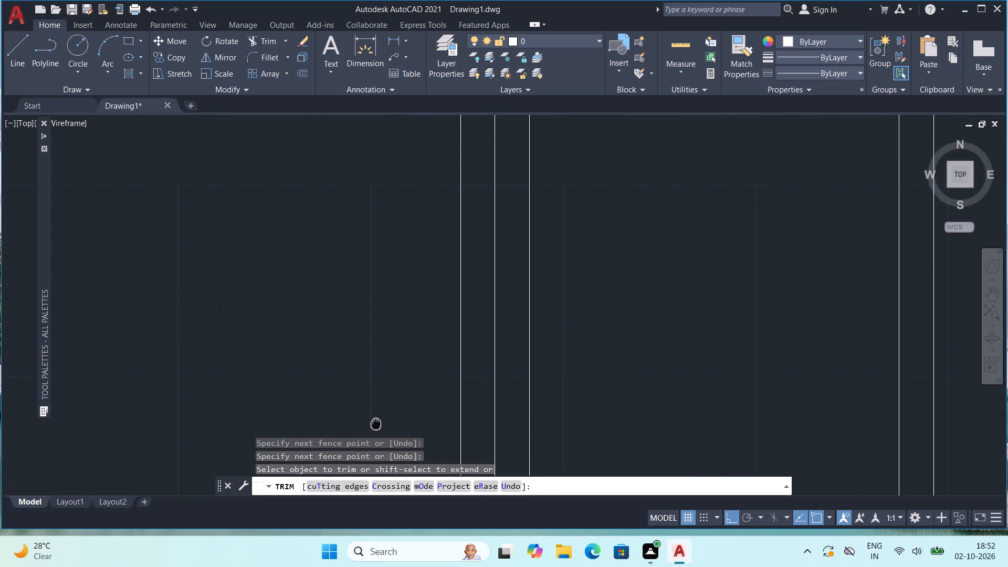
middle_drag(375, 427, 370, 444)
scroll(404, 305, down, 4)
middle_drag(393, 216, 371, 336)
scroll(390, 317, up, 8)
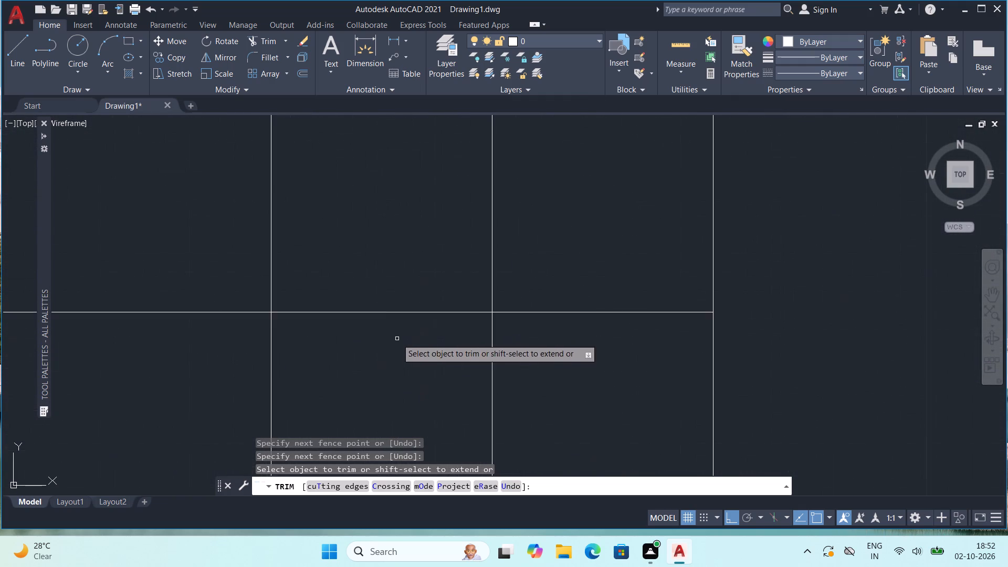
scroll(391, 256, down, 2)
drag(300, 230, 461, 299)
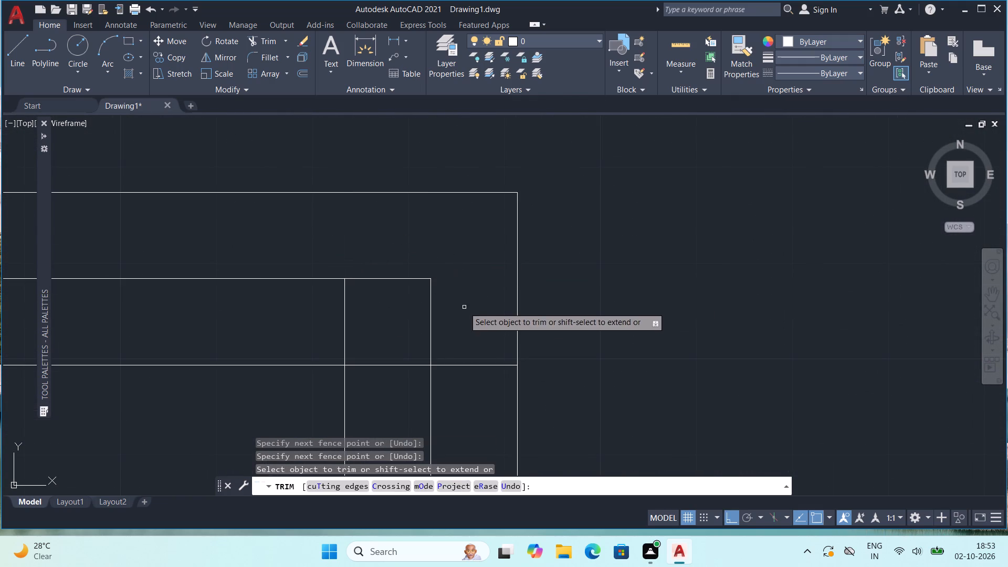
drag(467, 301, 471, 386)
scroll(459, 356, down, 1)
drag(381, 332, 400, 349)
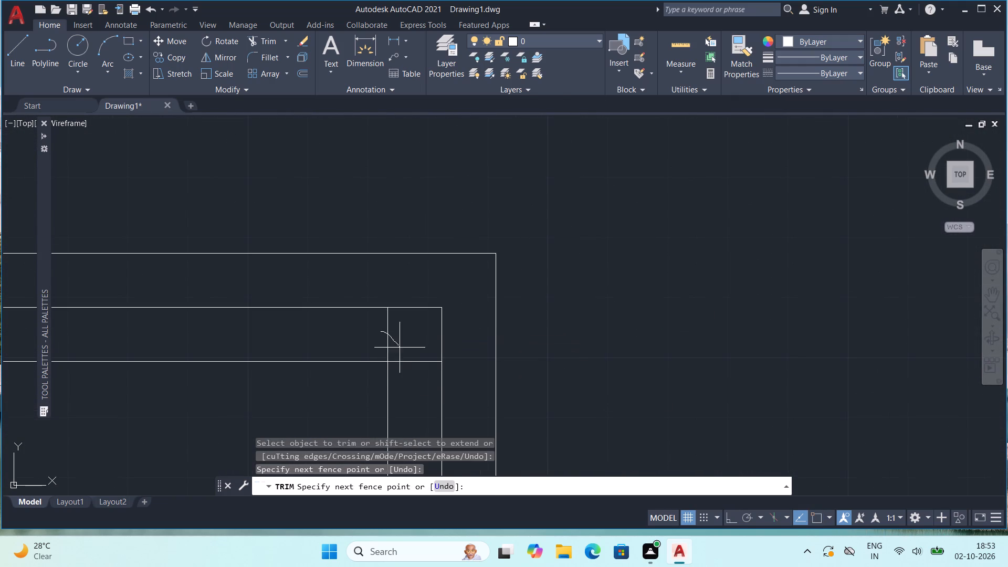
drag(400, 349, 410, 377)
Trim the crossing line segments in the central rectangle's upper-left corner into clean nested corners.
scroll(416, 351, down, 3)
middle_drag(337, 387, 570, 284)
scroll(600, 276, down, 3)
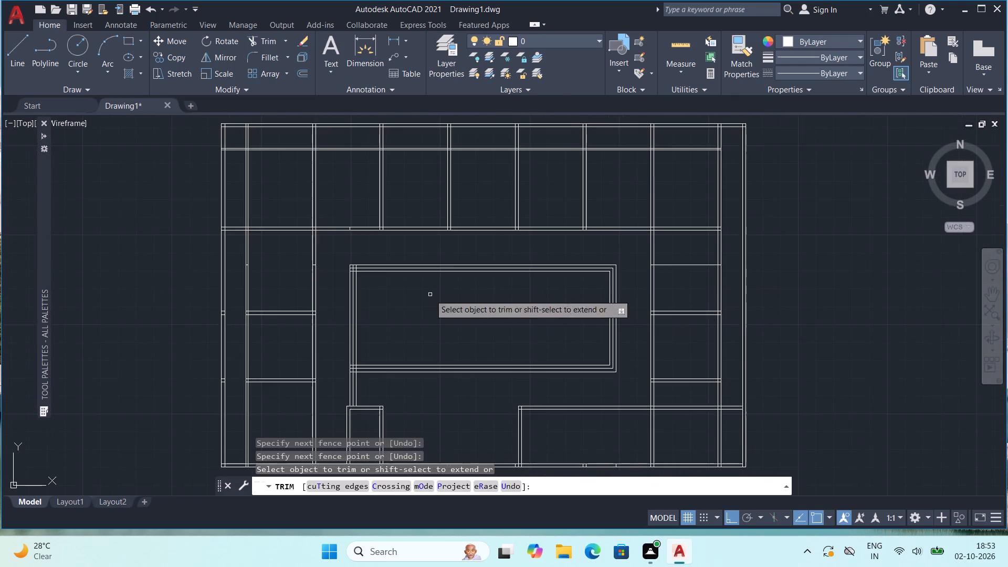
scroll(385, 268, up, 2)
scroll(289, 269, up, 3)
scroll(340, 274, up, 3)
drag(444, 236, 344, 215)
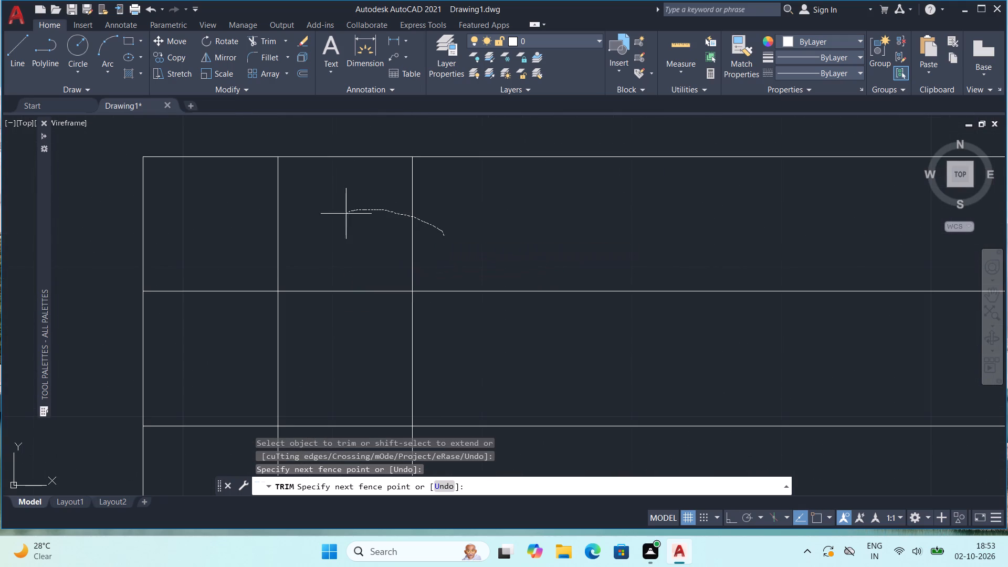
drag(344, 215, 213, 433)
drag(465, 333, 377, 375)
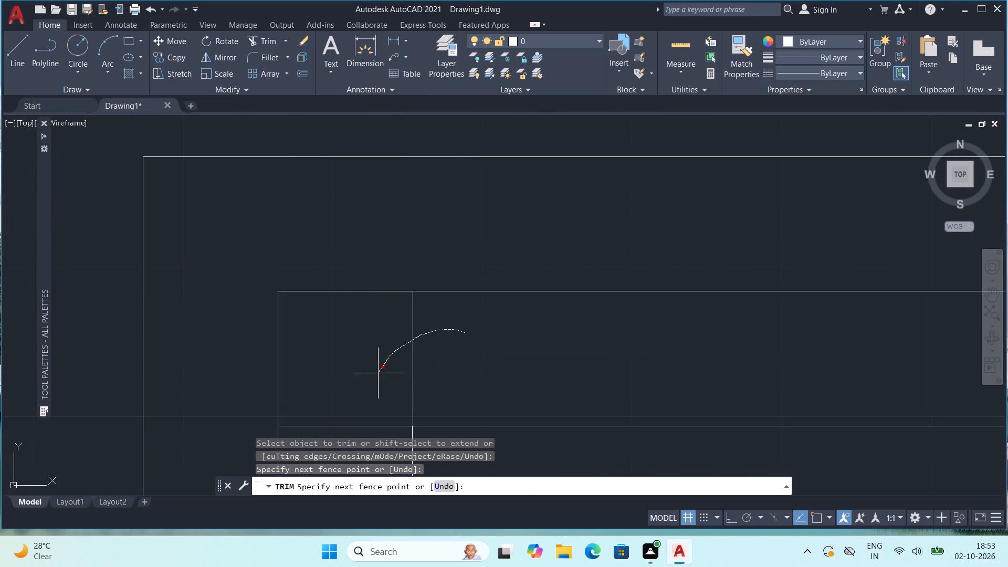
drag(377, 375, 344, 445)
Trim the central rectangle's three bottom wall lines back to the innermost line of its left wall.
scroll(350, 374, down, 3)
middle_drag(422, 434, 387, 244)
scroll(381, 235, down, 4)
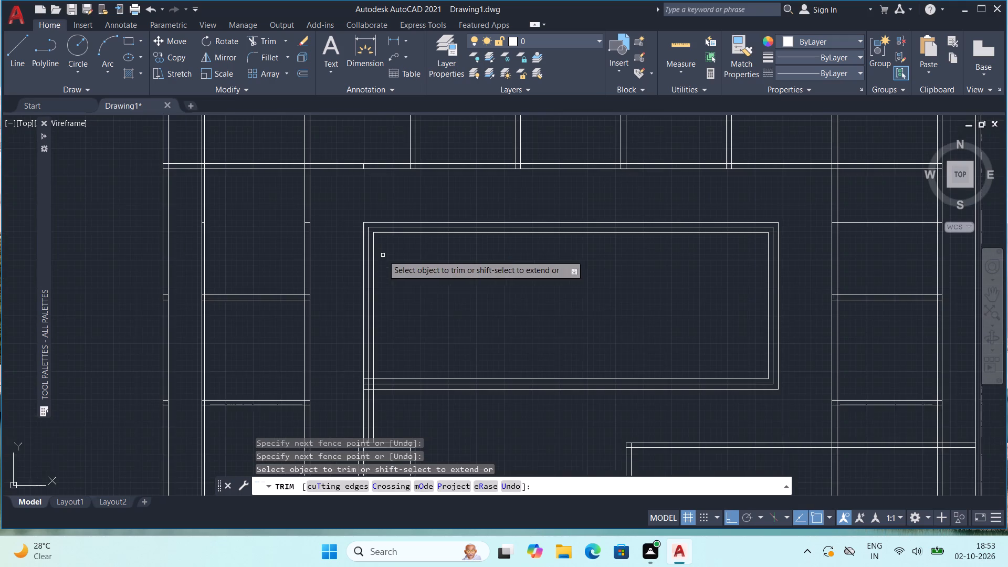
middle_drag(440, 335, 376, 229)
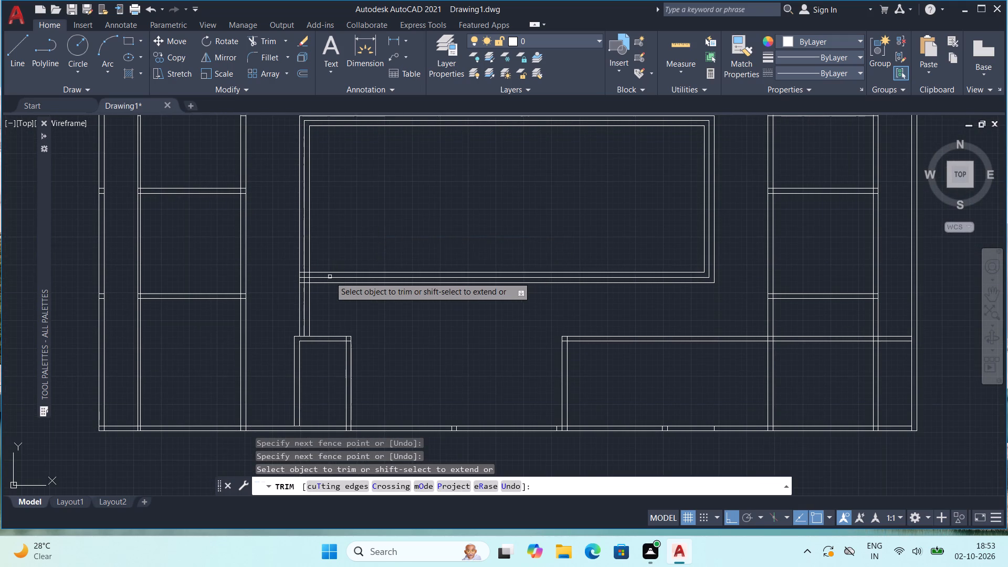
scroll(327, 281, up, 1)
scroll(280, 288, up, 2)
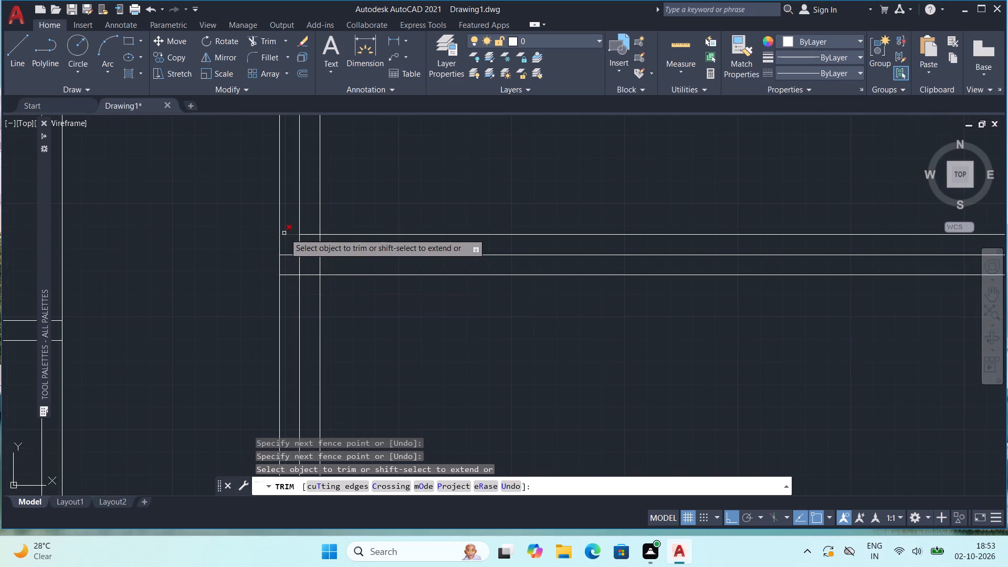
drag(290, 226, 292, 282)
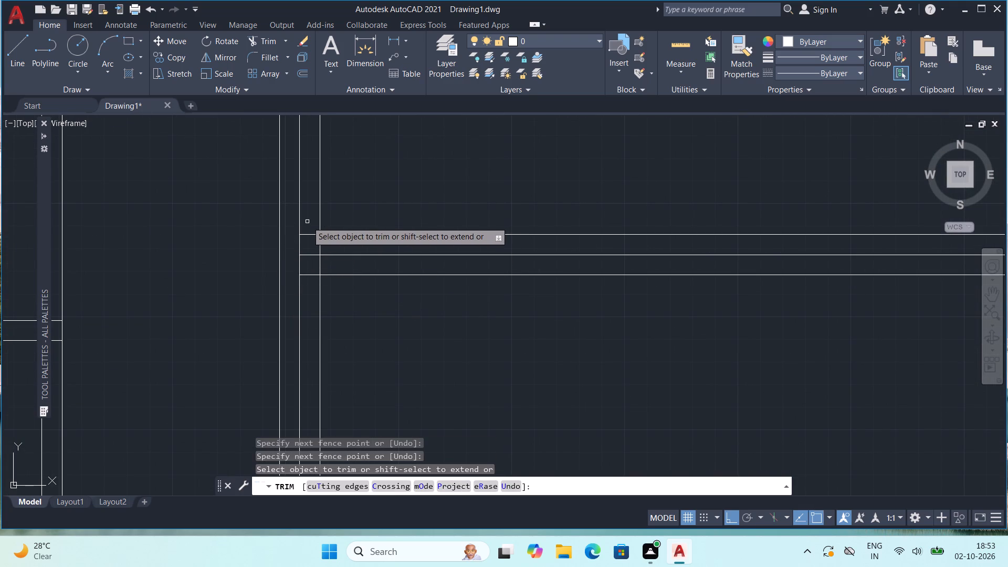
drag(308, 223, 314, 288)
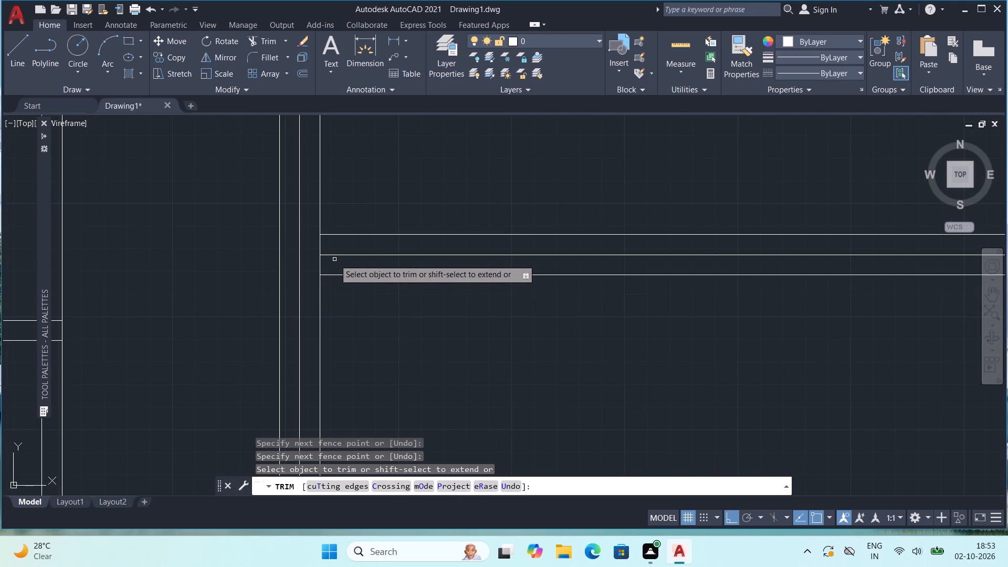
scroll(338, 263, down, 1)
scroll(540, 323, down, 3)
middle_drag(633, 347, 471, 348)
scroll(597, 280, up, 3)
key(Escape)
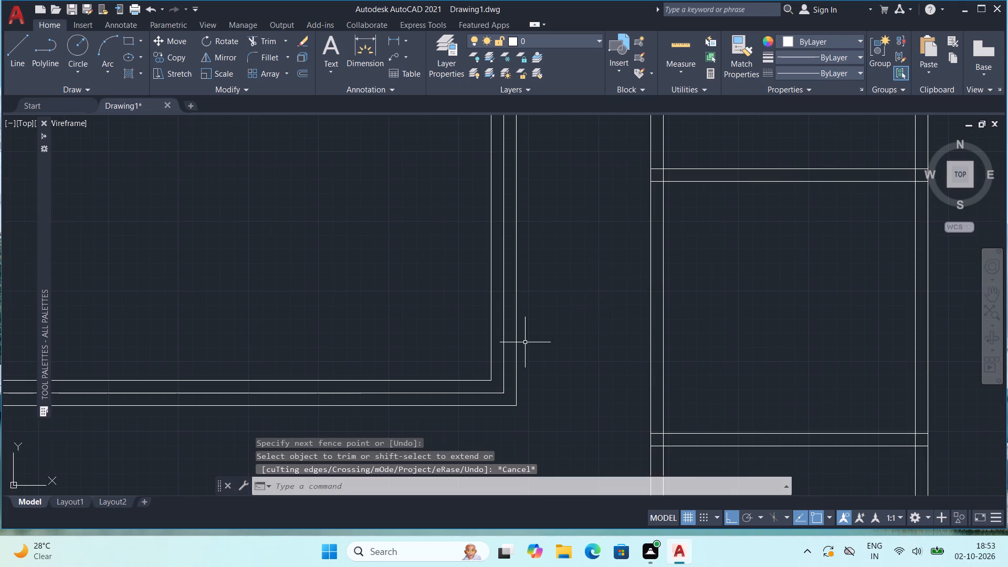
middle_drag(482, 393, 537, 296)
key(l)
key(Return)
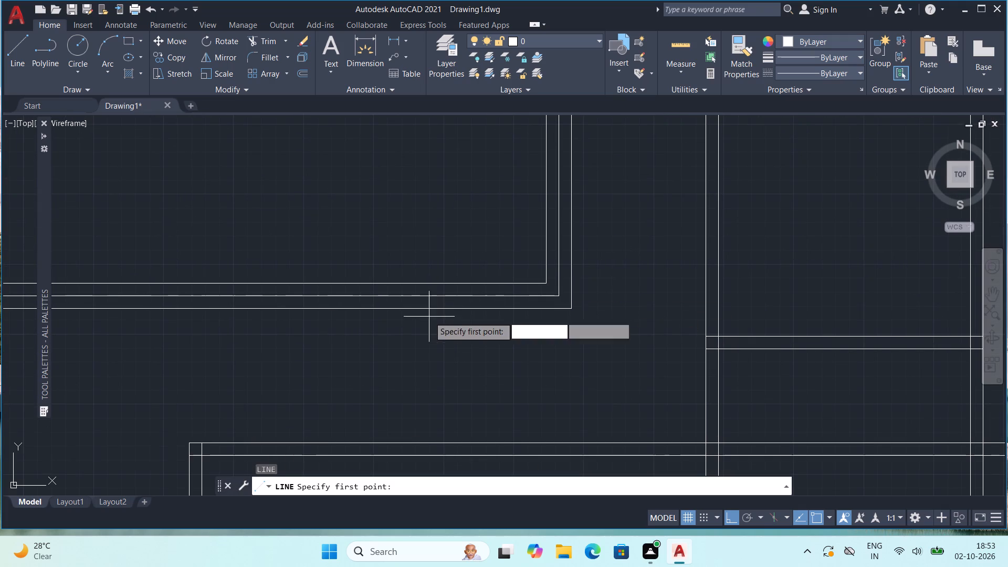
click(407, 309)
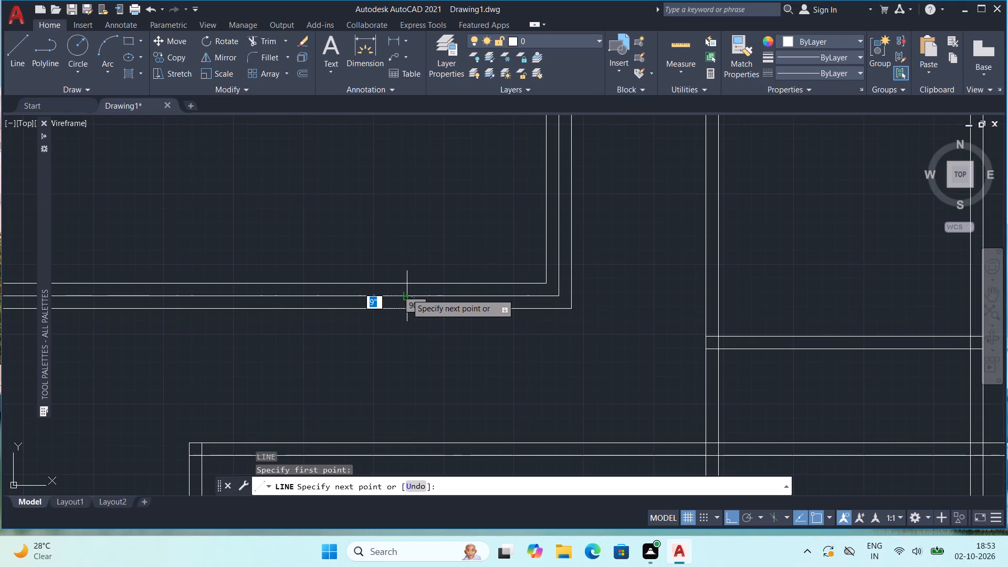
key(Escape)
Draw a vertical line across the central rectangle's bottom wall, aligned with the outer left line of the lower-right room.
scroll(393, 340, down, 2)
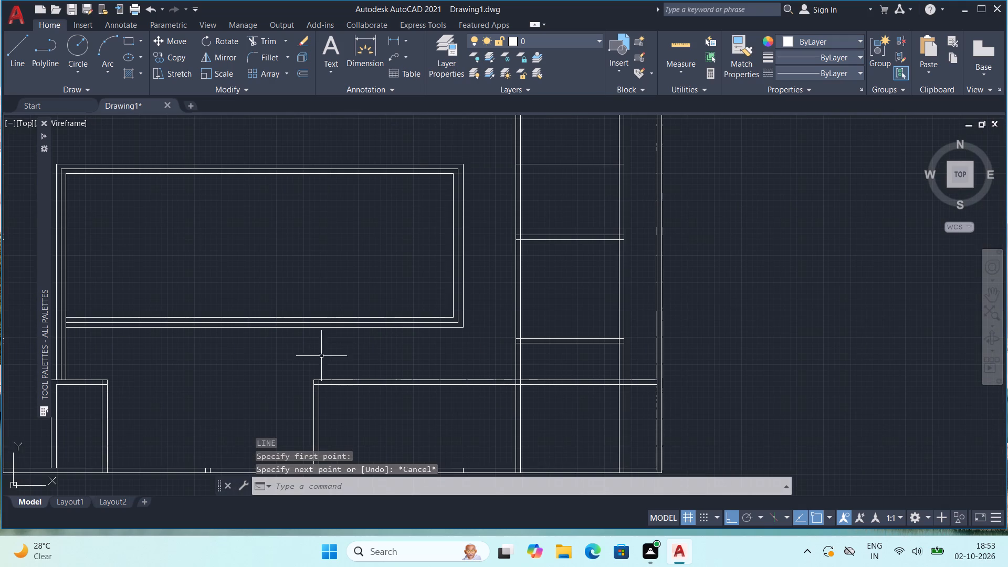
key(l)
key(Return)
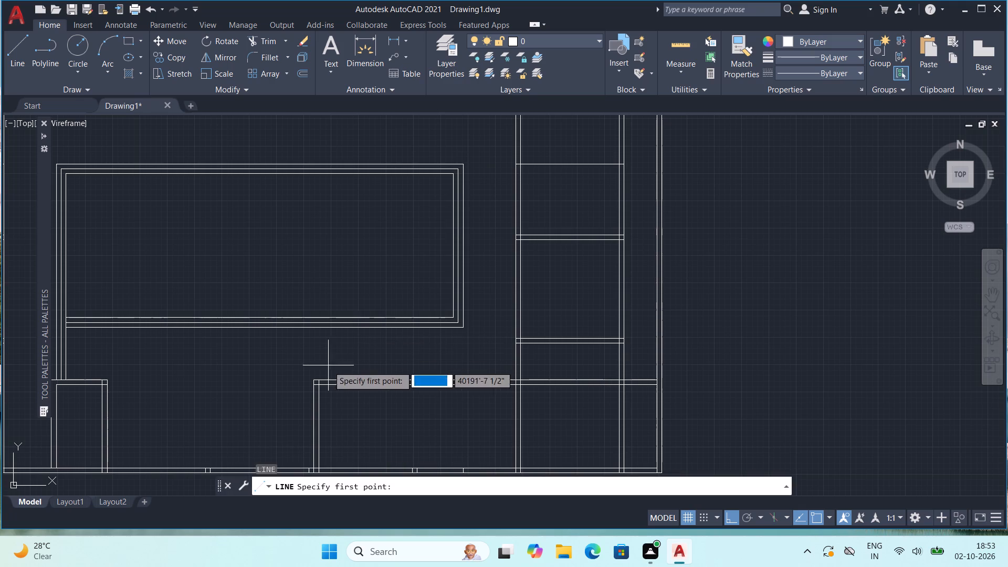
click(311, 316)
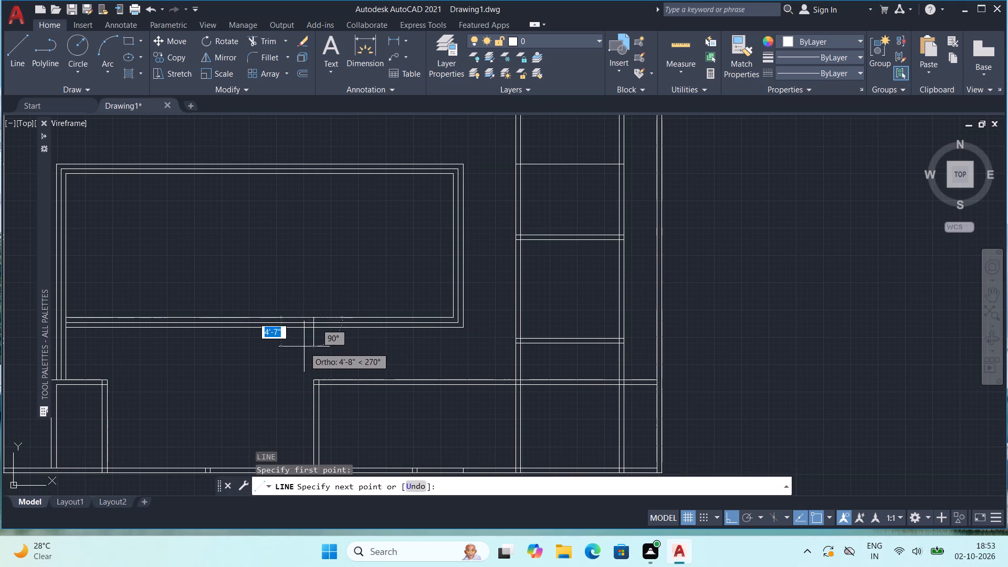
scroll(304, 342, up, 3)
click(334, 293)
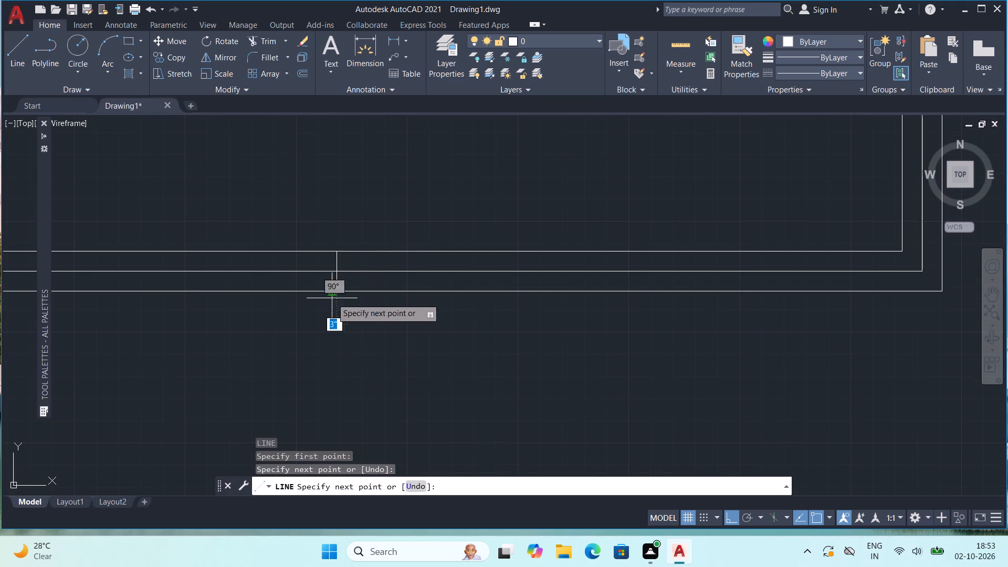
key(Escape)
Trim away the central rectangle's three bottom wall lines between its left wall and the new vertical line.
scroll(291, 292, down, 5)
middle_drag(274, 348, 322, 350)
scroll(324, 329, up, 1)
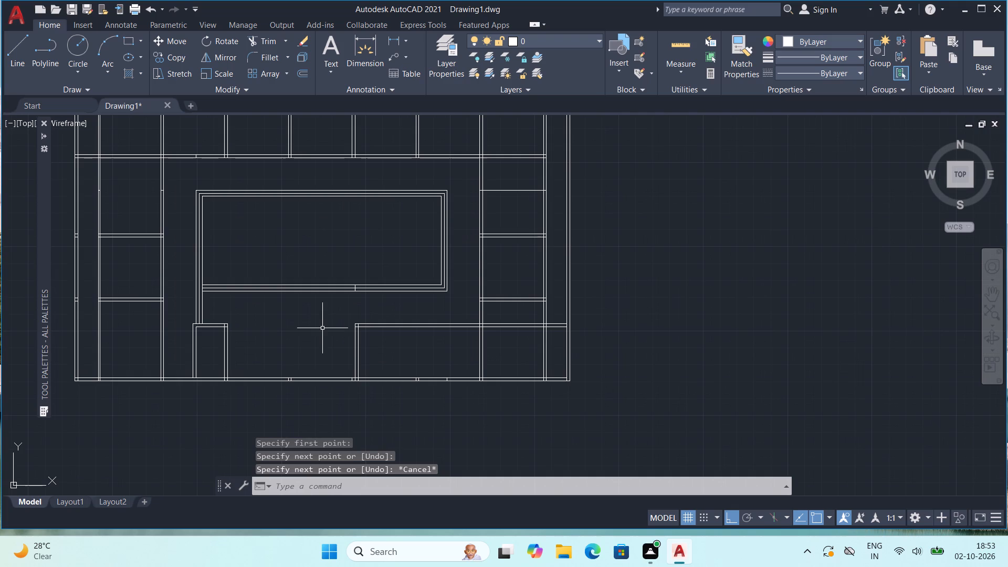
key(Escape)
text(tr)
key(Return)
drag(293, 258, 300, 322)
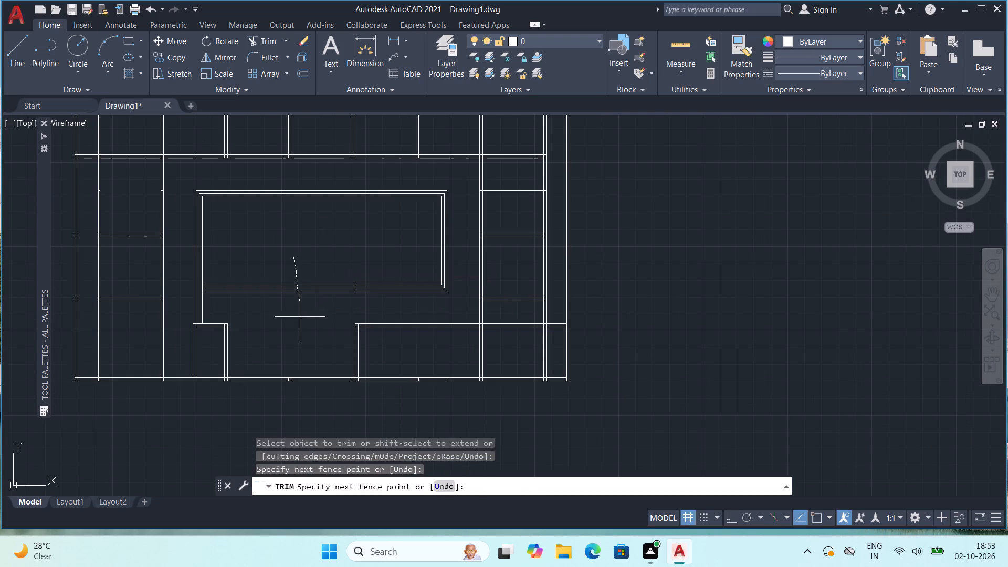
drag(300, 322, 300, 336)
middle_drag(282, 285, 340, 317)
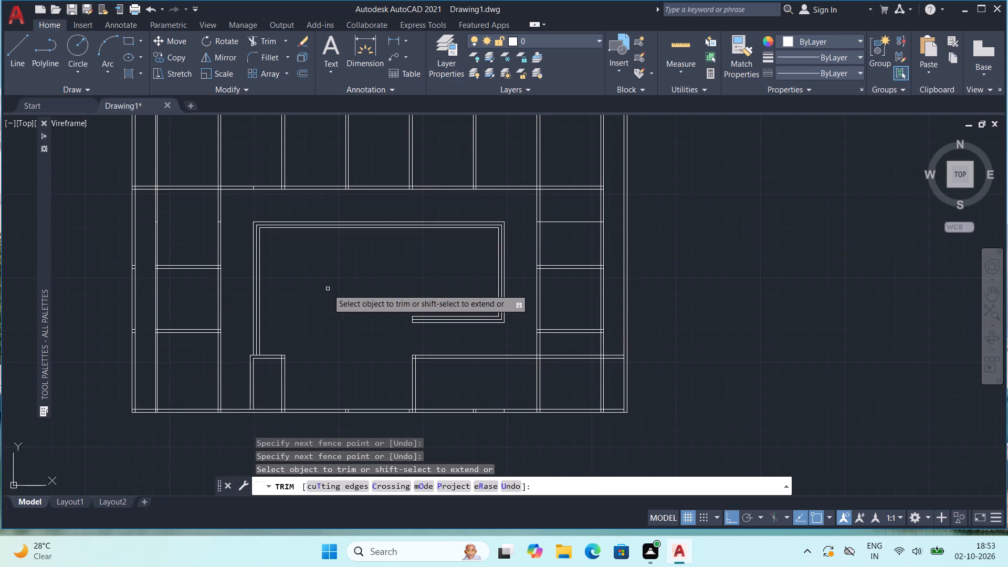
middle_drag(335, 275, 332, 259)
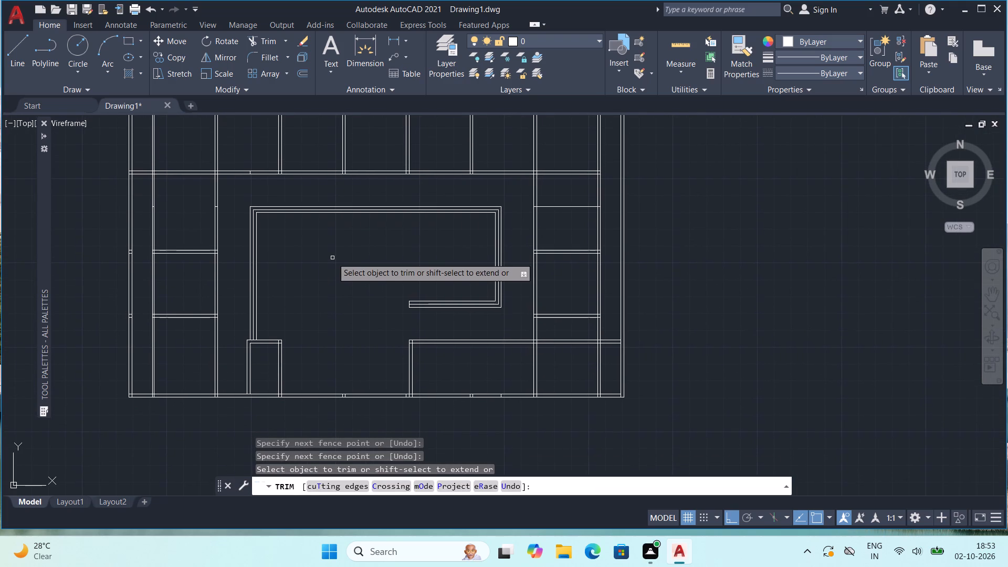
key(Escape)
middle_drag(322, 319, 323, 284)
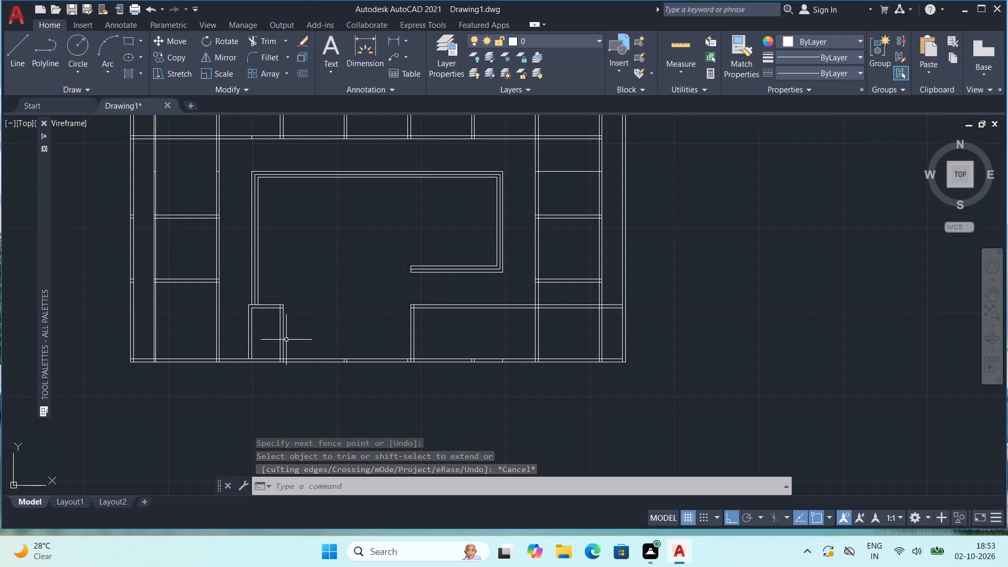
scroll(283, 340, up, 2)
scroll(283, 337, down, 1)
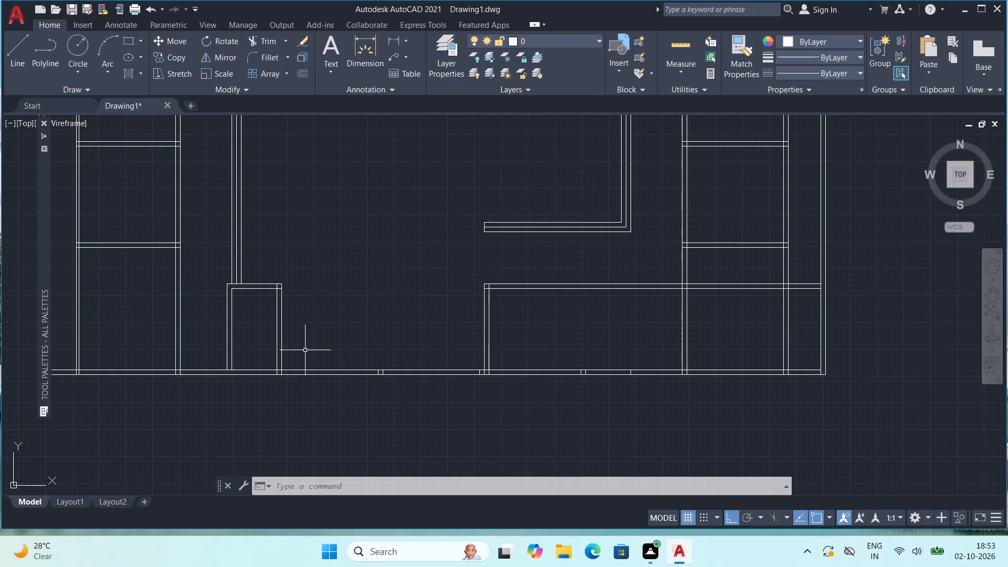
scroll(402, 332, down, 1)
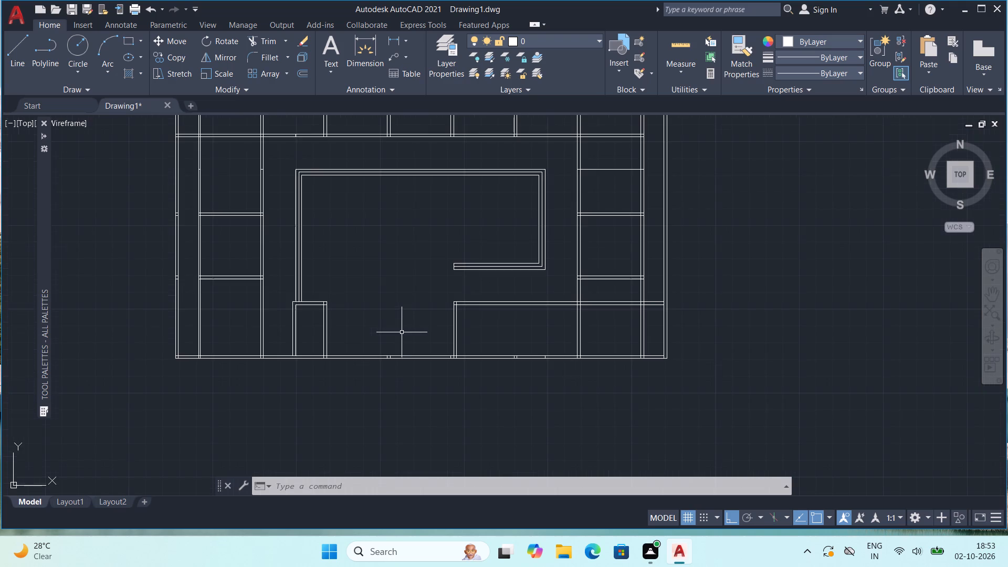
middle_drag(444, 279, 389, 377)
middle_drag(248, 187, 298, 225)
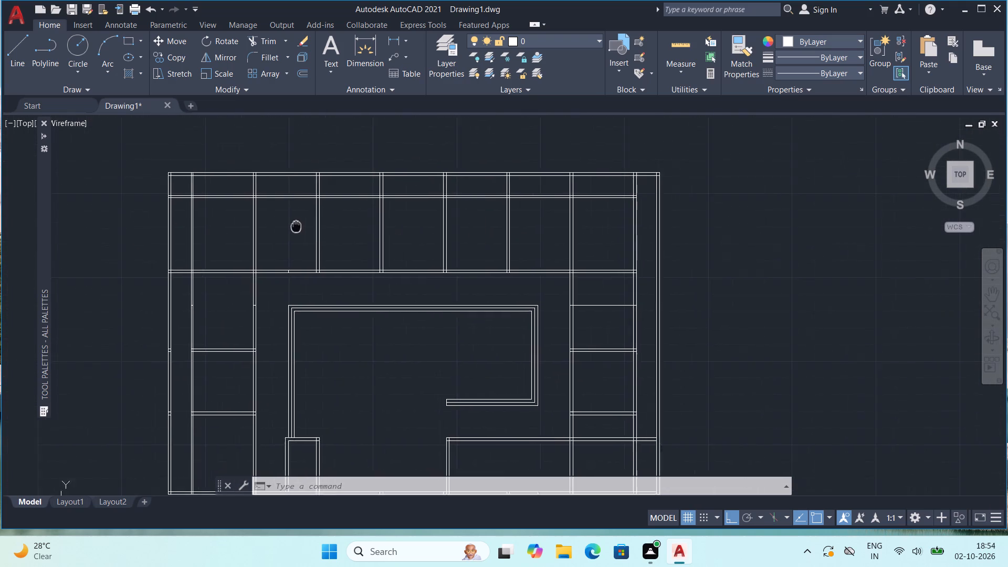
Examine the wall lines of the upper room row, the left rooms and the passage above the central rectangle.
middle_drag(298, 225, 348, 204)
scroll(342, 211, down, 1)
scroll(290, 257, up, 3)
middle_drag(359, 201, 324, 462)
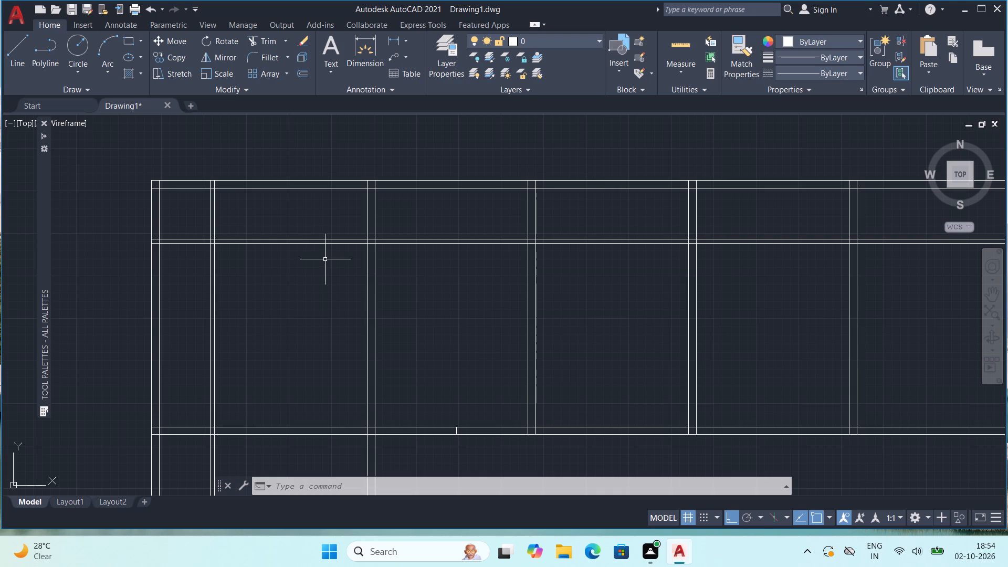
middle_drag(411, 324, 434, 330)
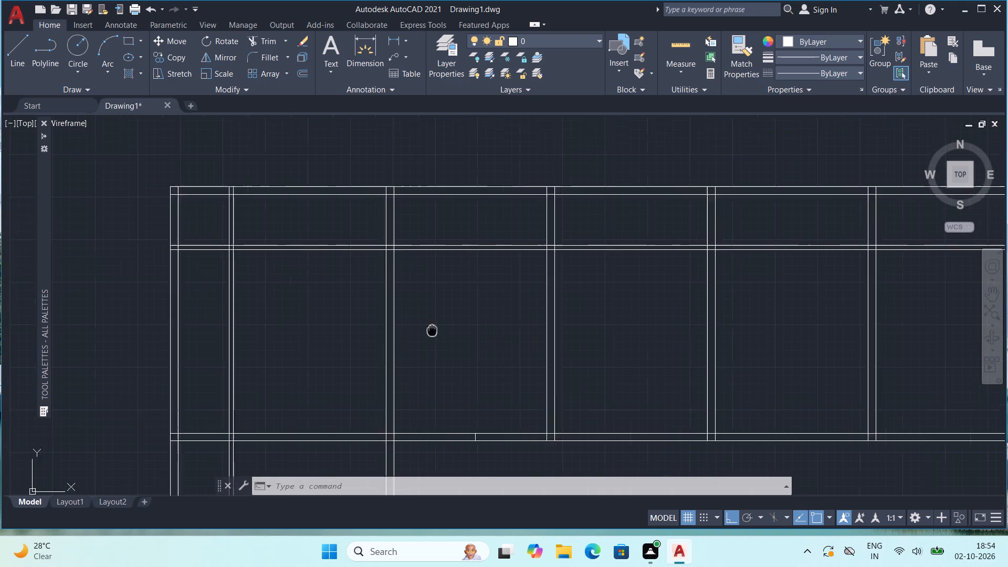
middle_drag(434, 330, 444, 318)
middle_drag(326, 328, 318, 335)
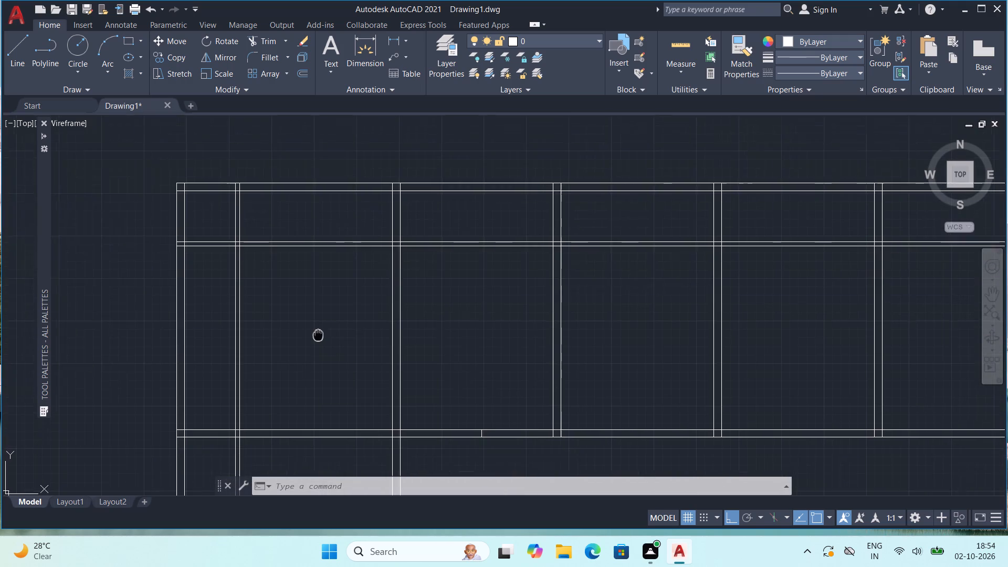
middle_drag(318, 335, 318, 324)
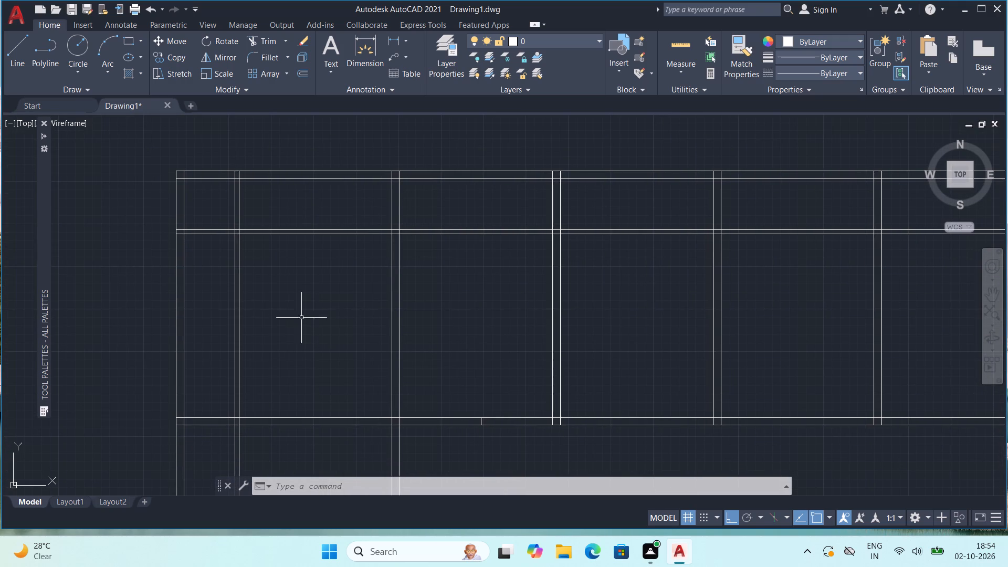
scroll(279, 313, down, 1)
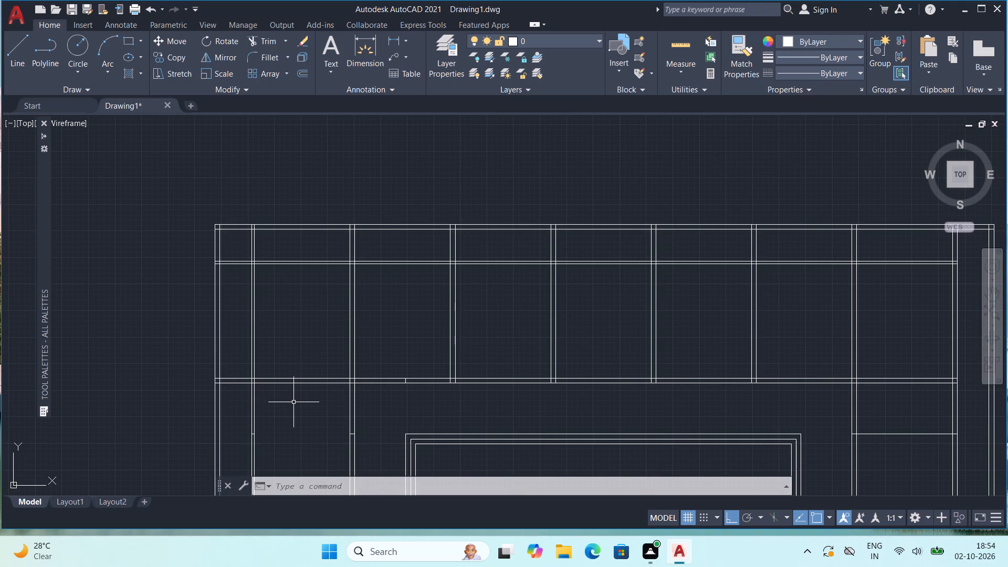
scroll(295, 404, down, 1)
middle_drag(294, 412, 297, 369)
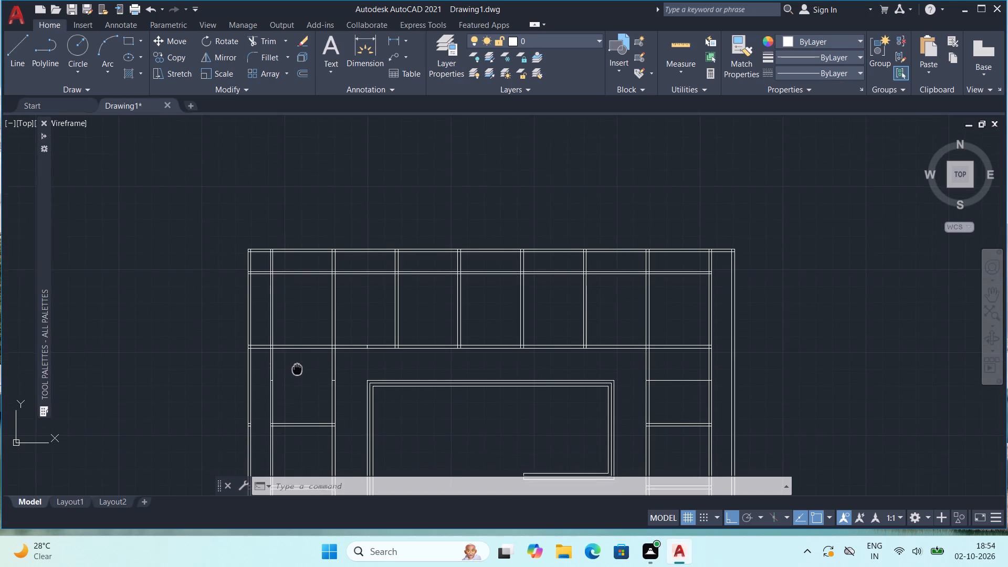
middle_drag(297, 369, 298, 363)
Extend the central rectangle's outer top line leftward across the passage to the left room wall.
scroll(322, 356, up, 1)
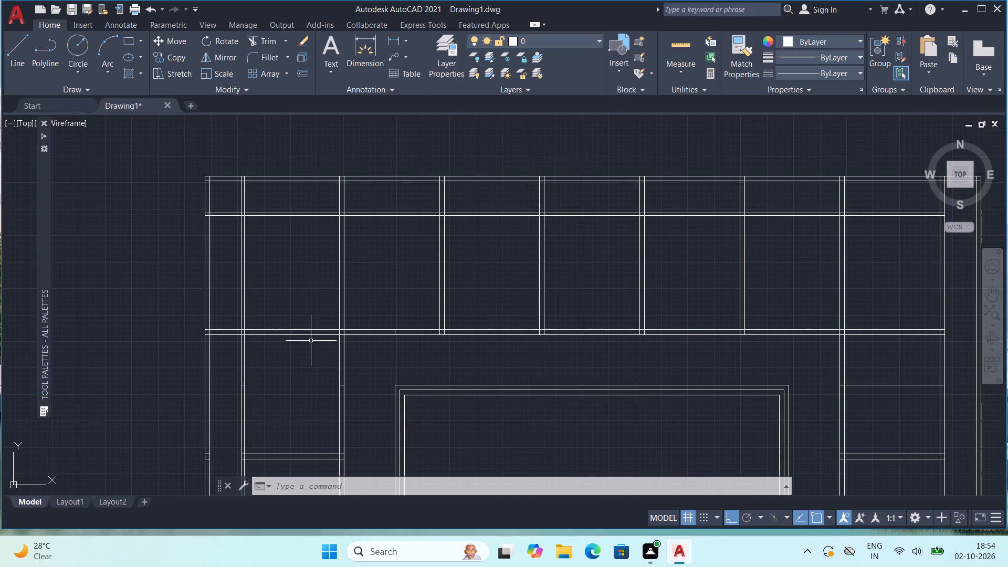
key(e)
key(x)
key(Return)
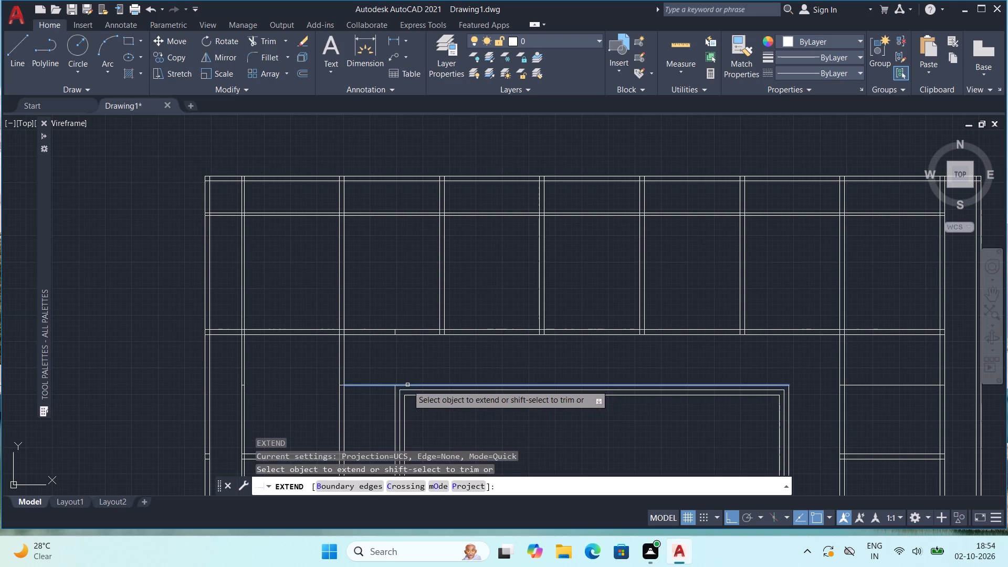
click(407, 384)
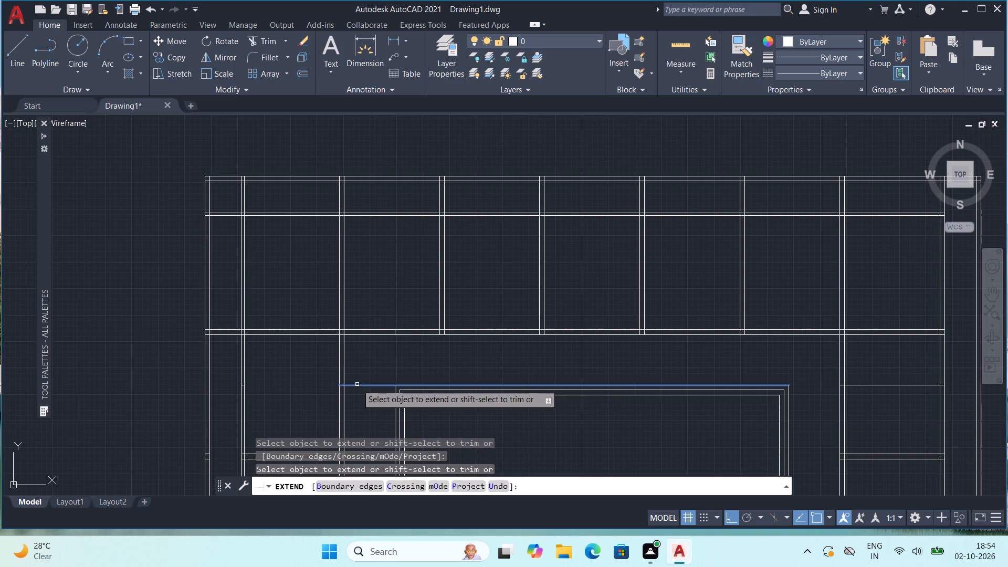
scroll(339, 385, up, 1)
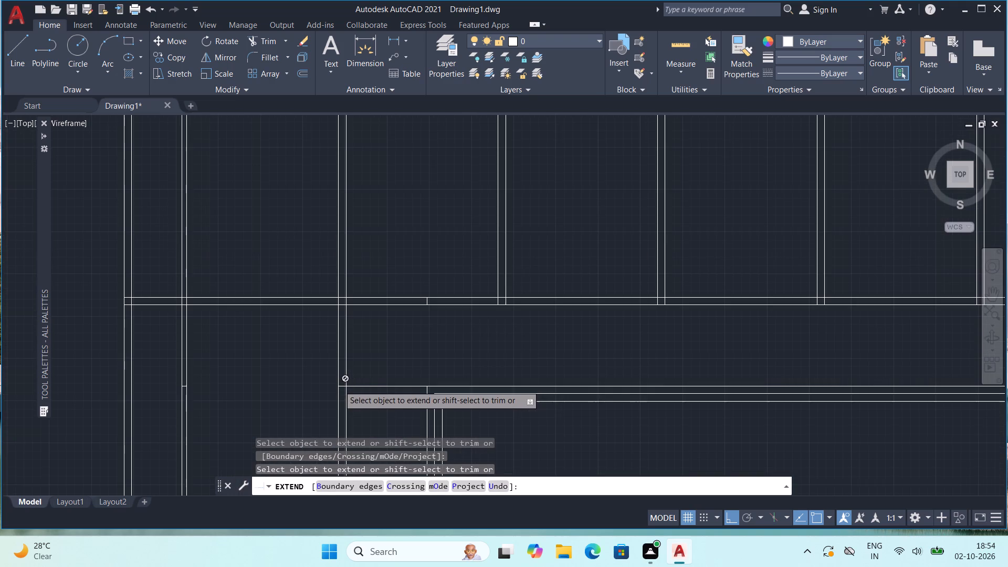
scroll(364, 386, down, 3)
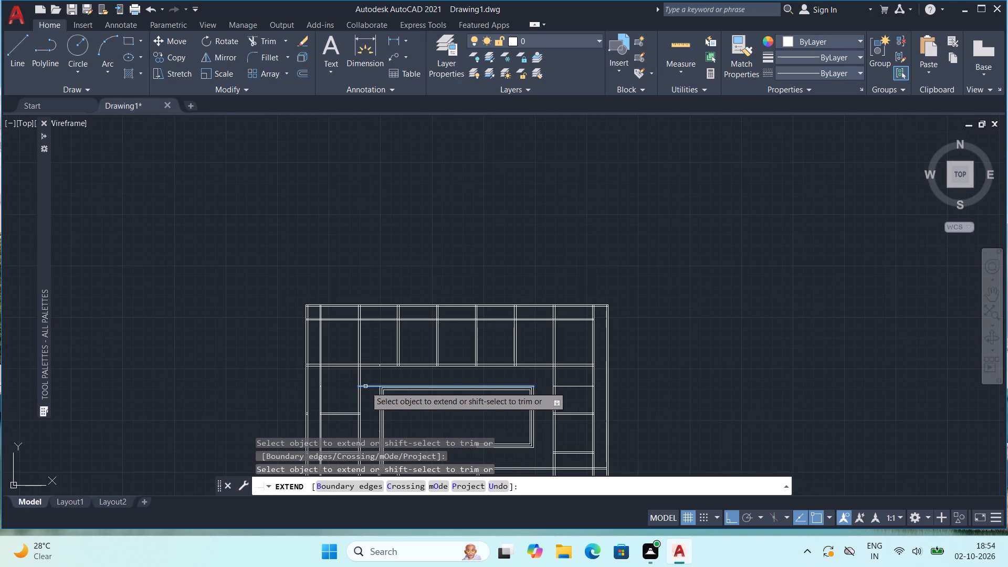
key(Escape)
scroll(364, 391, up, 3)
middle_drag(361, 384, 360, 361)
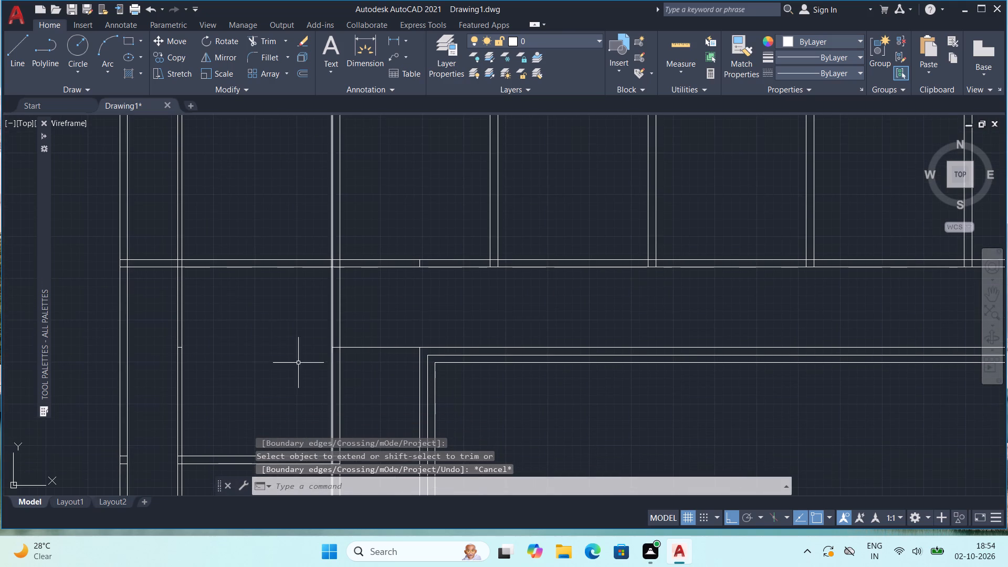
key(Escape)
Extend the short horizontal segment inside the left double wall right to the room's passage-side wall and left to the outer wall.
scroll(190, 354, up, 2)
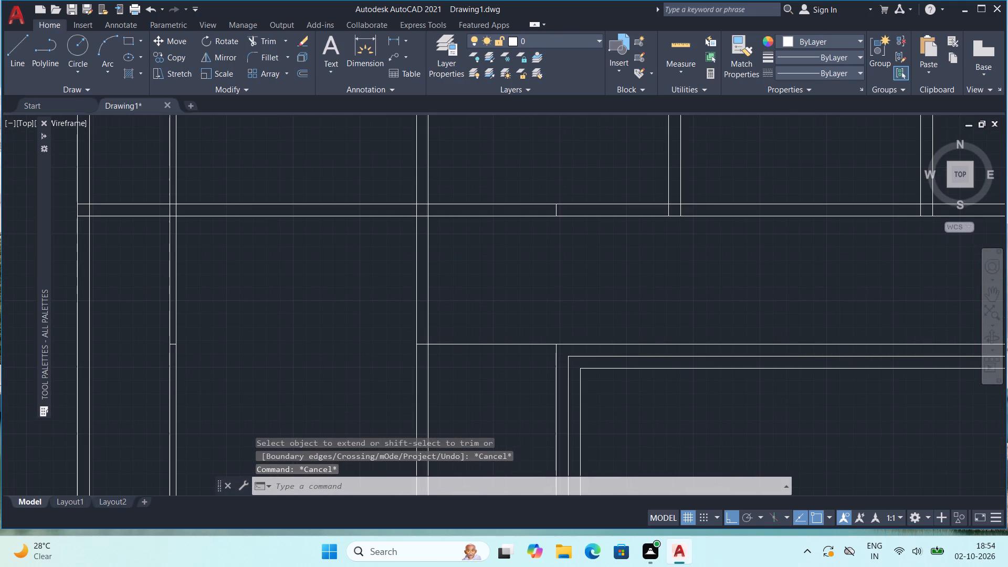
key(e)
key(x)
key(Return)
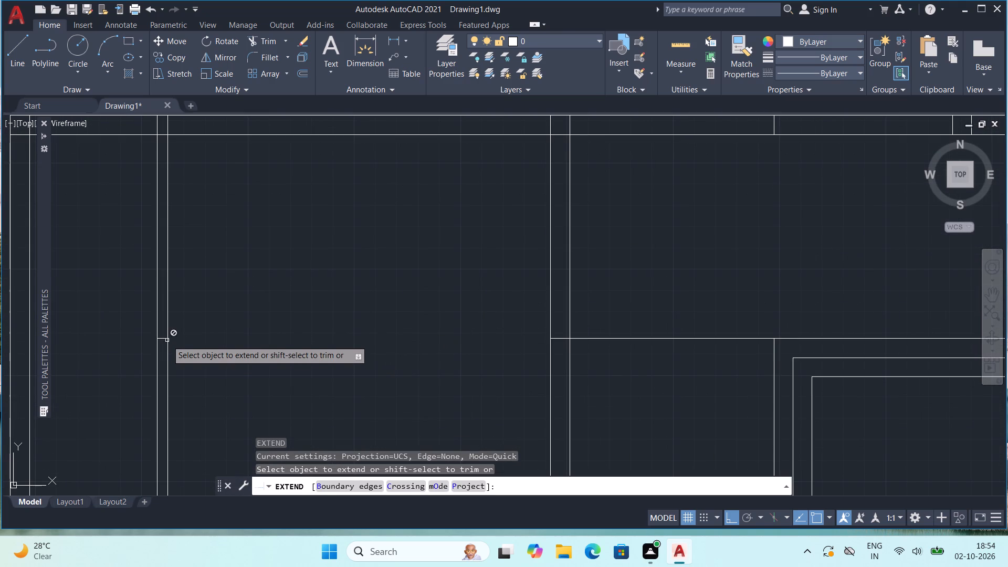
click(163, 338)
scroll(352, 343, down, 2)
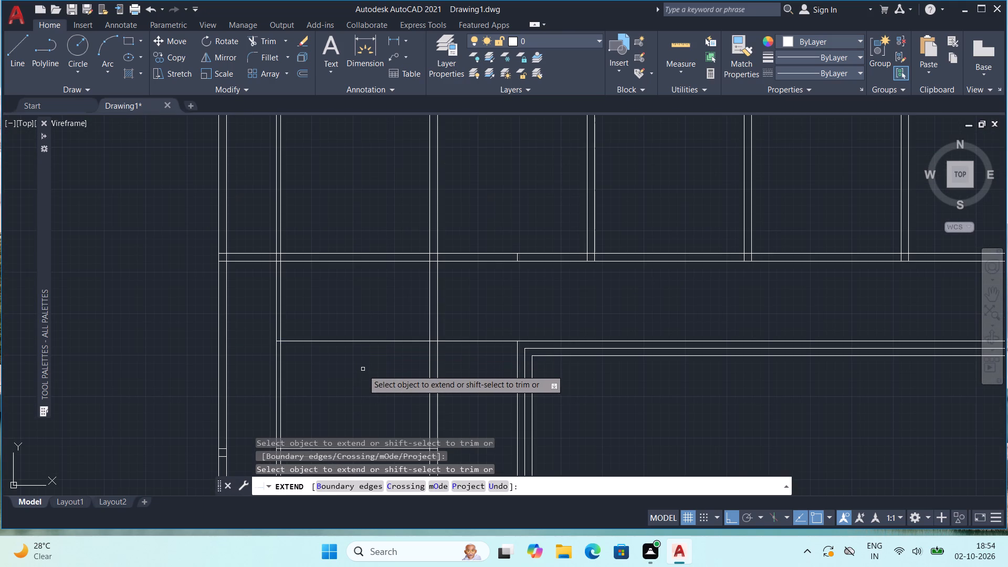
key(Escape)
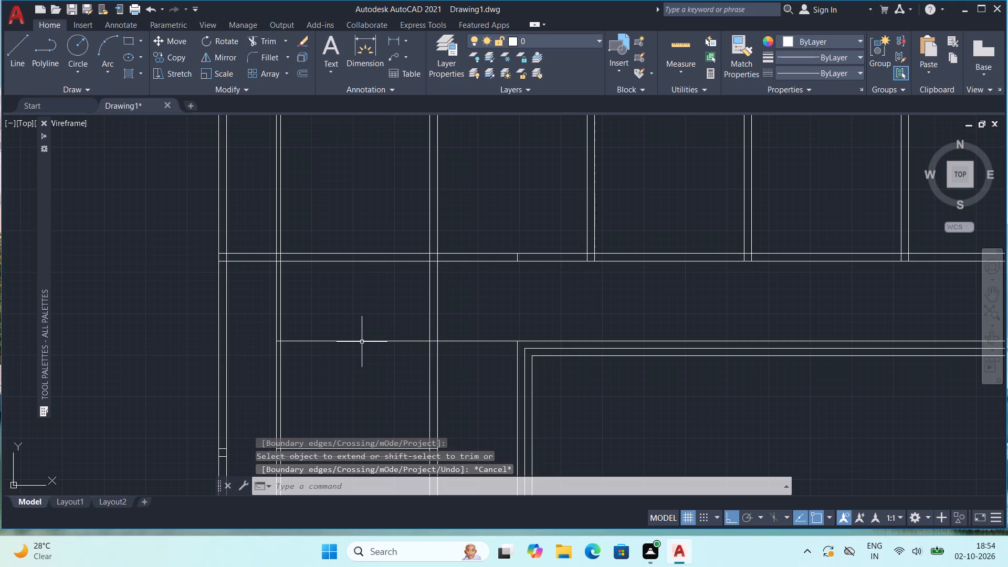
key(e)
key(x)
key(Return)
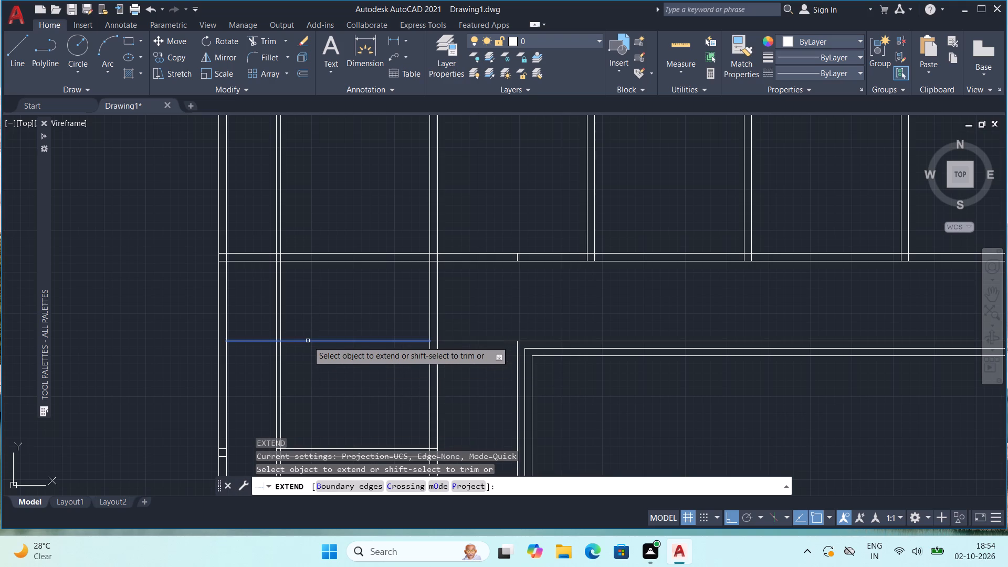
click(308, 341)
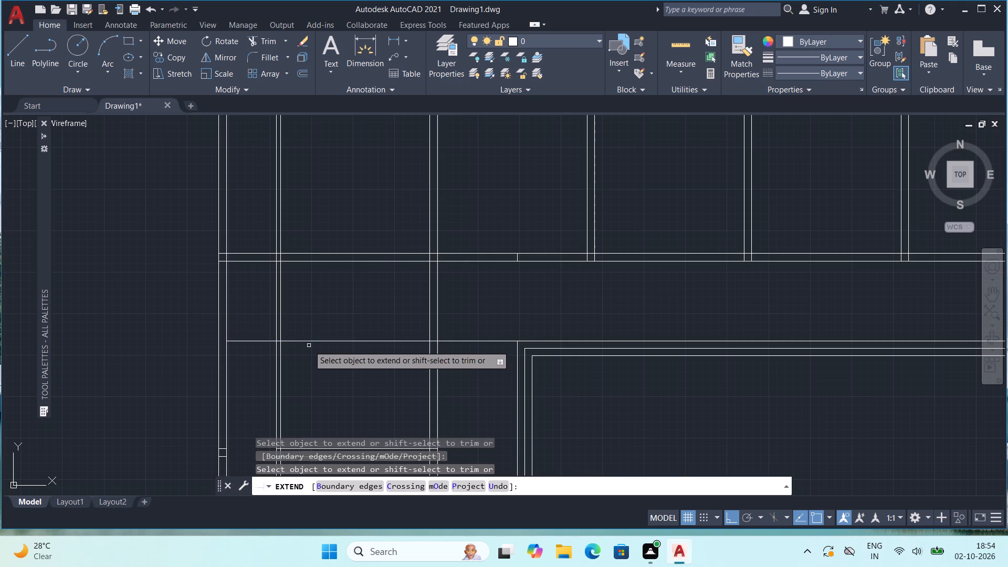
key(Escape)
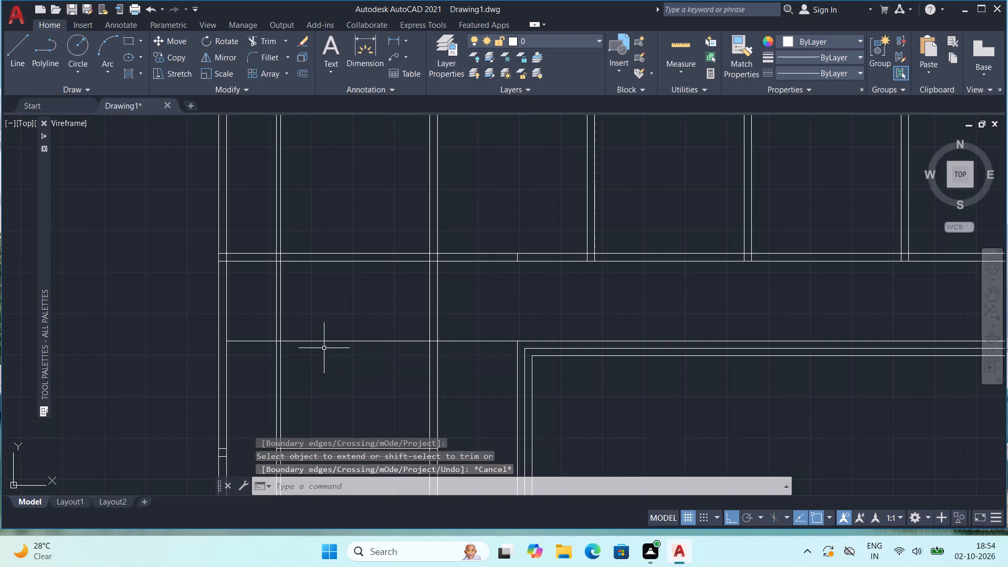
Offset the newly extended horizontal line in the left room upward by 9".
key(o)
key(Return)
text(9")
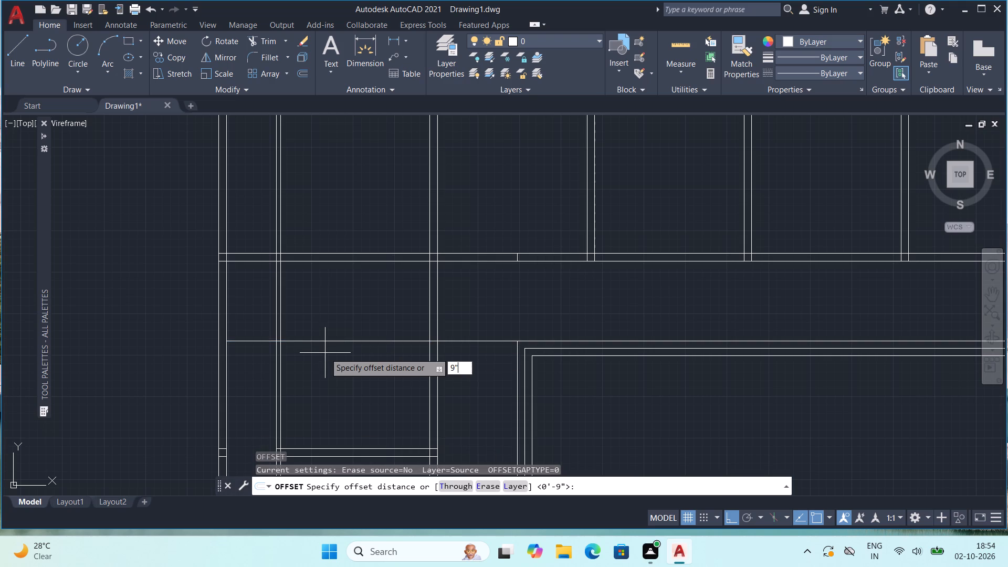
key(Return)
click(327, 341)
click(327, 333)
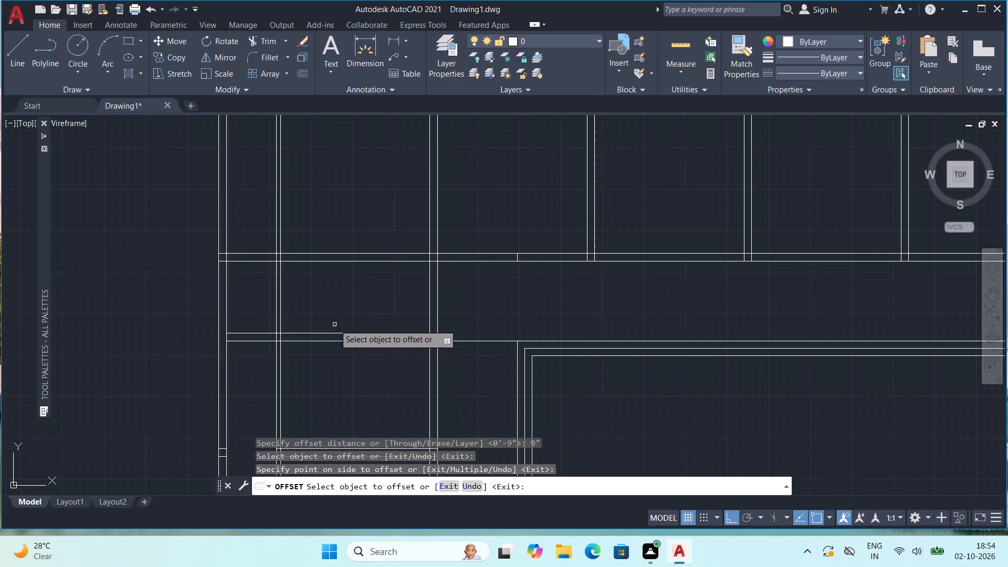
scroll(374, 315, down, 1)
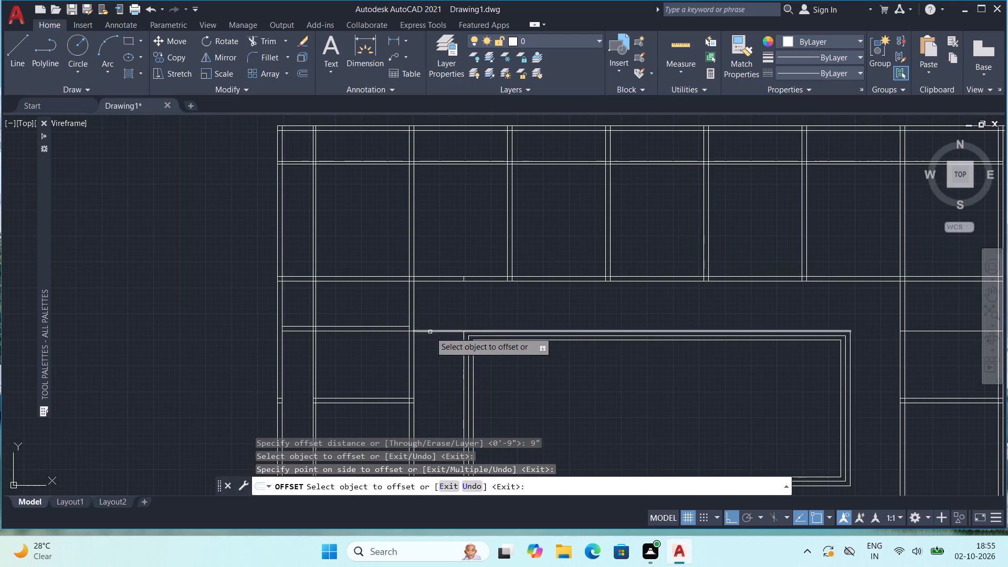
middle_drag(465, 313, 457, 323)
key(Escape)
key(Escape)
Trim away the horizontal line crossing the passage between the left room wall and the central rectangle.
key(t)
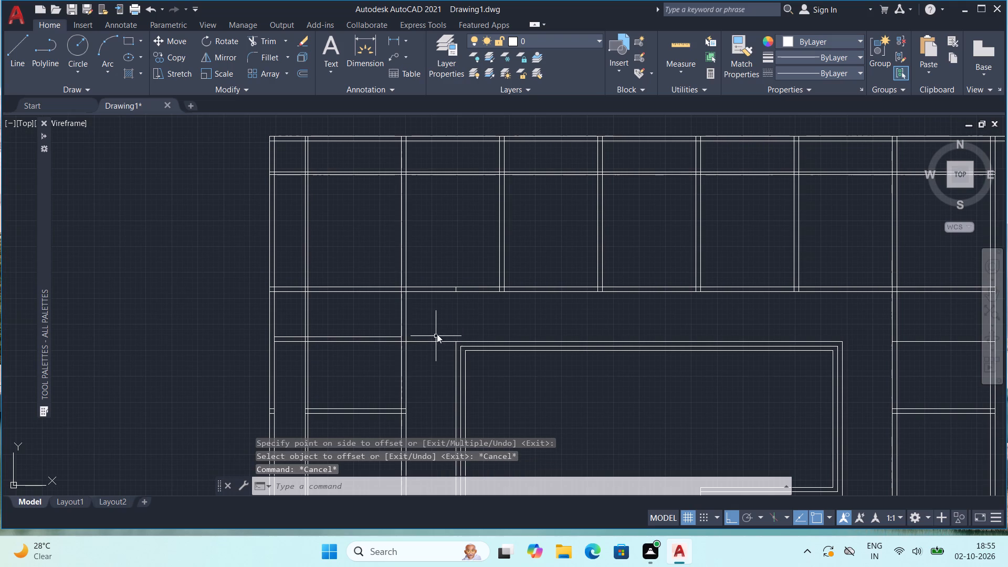
key(r)
key(Return)
drag(432, 321, 427, 367)
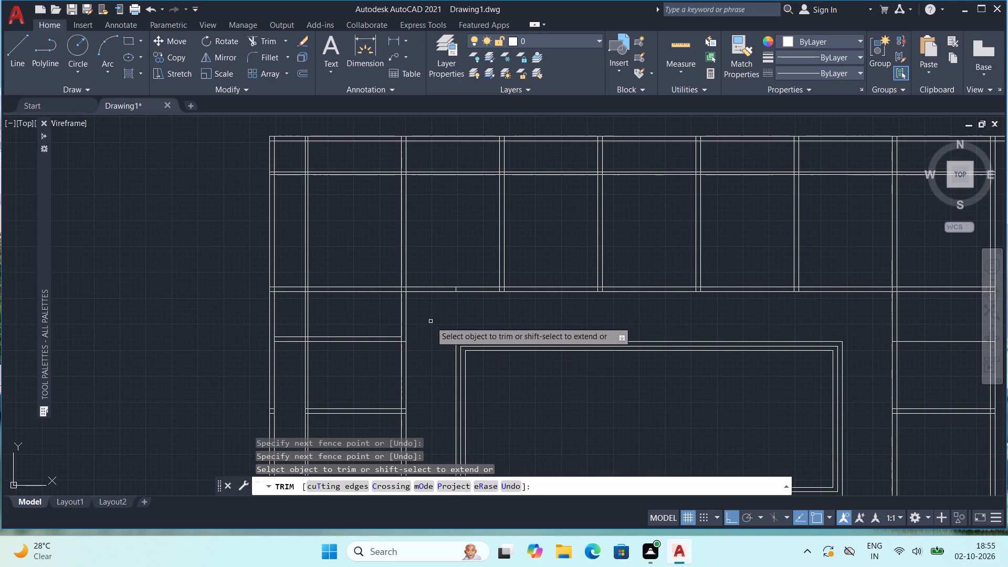
Trim the crossing lines where the upper room row's bottom wall meets the left inner double wall into an open junction.
middle_drag(366, 337, 463, 350)
scroll(437, 323, up, 3)
scroll(397, 321, down, 2)
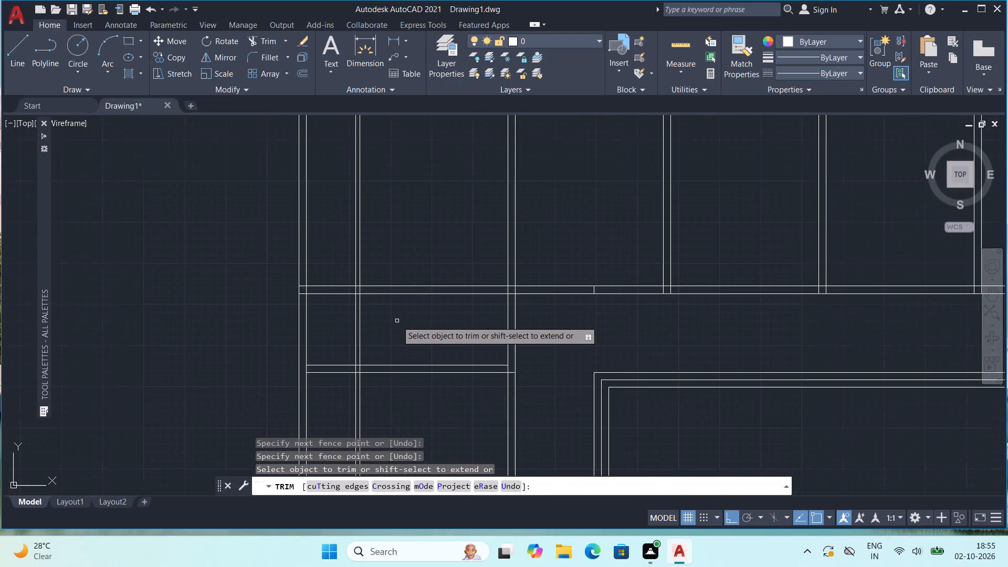
middle_drag(325, 336, 361, 331)
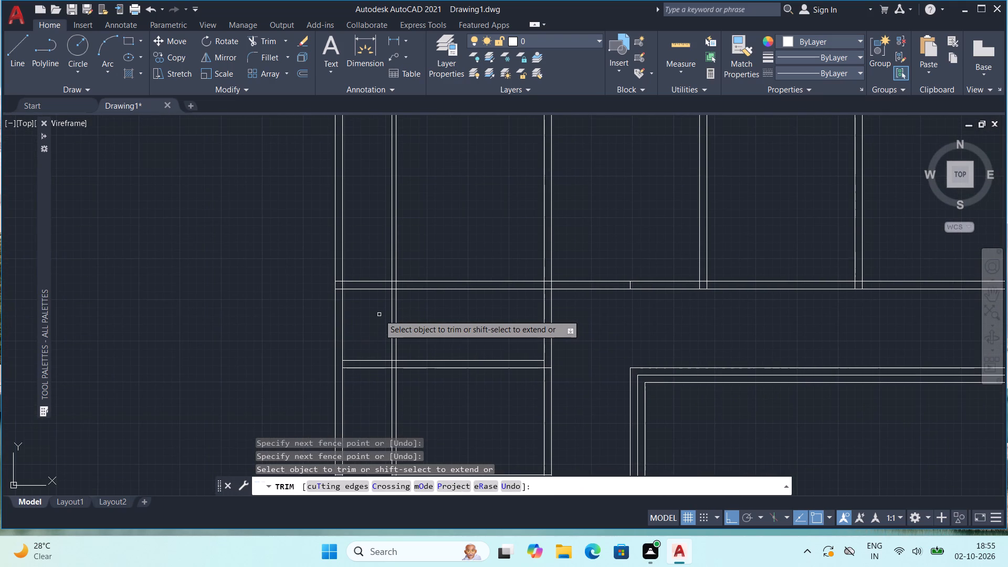
scroll(400, 284, up, 6)
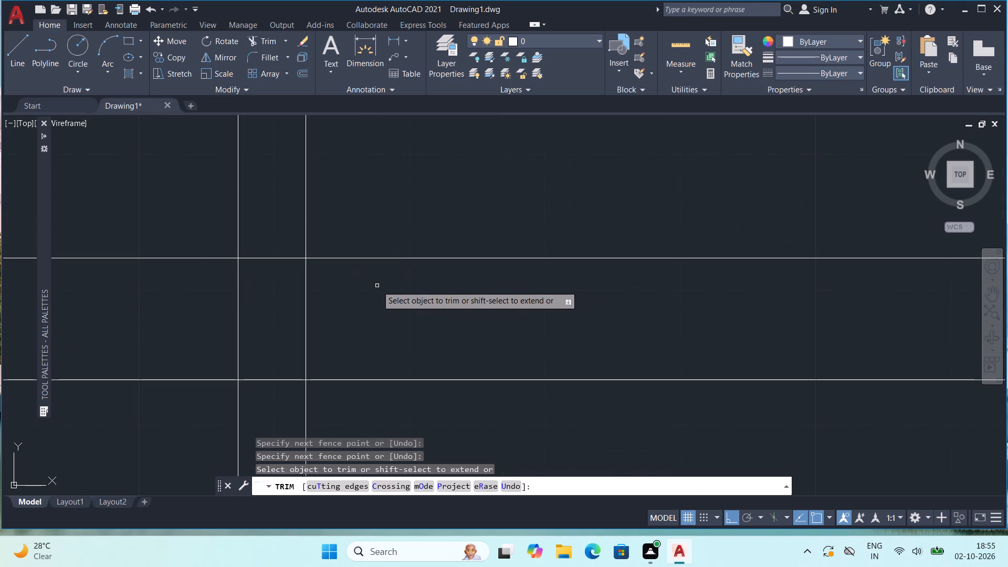
drag(280, 234, 194, 329)
drag(202, 318, 418, 323)
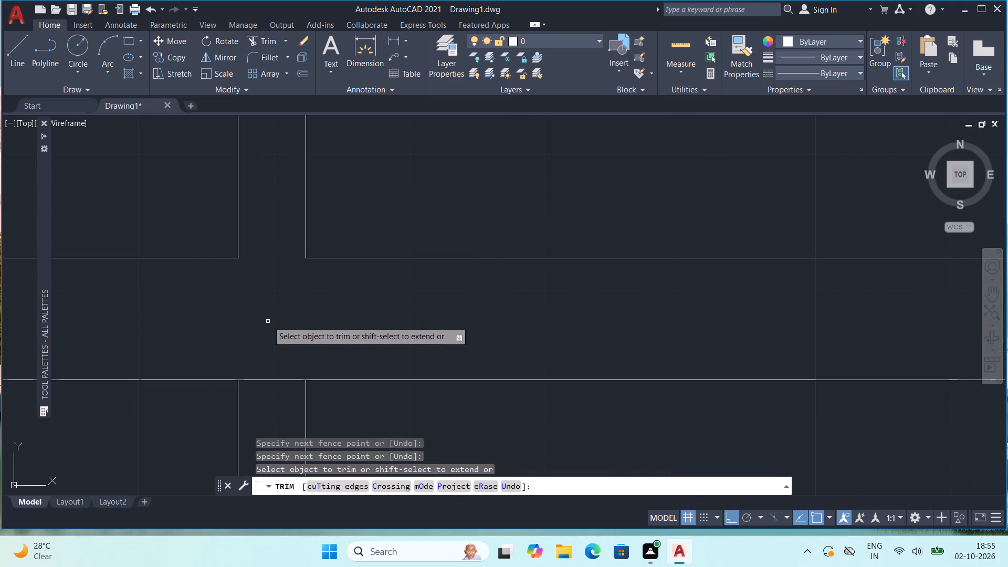
drag(268, 319, 263, 425)
Trim the crossing lines where the new 9" horizontal wall meets the left inner double wall into an open junction.
scroll(276, 365, down, 3)
middle_drag(373, 445, 433, 194)
scroll(428, 213, down, 3)
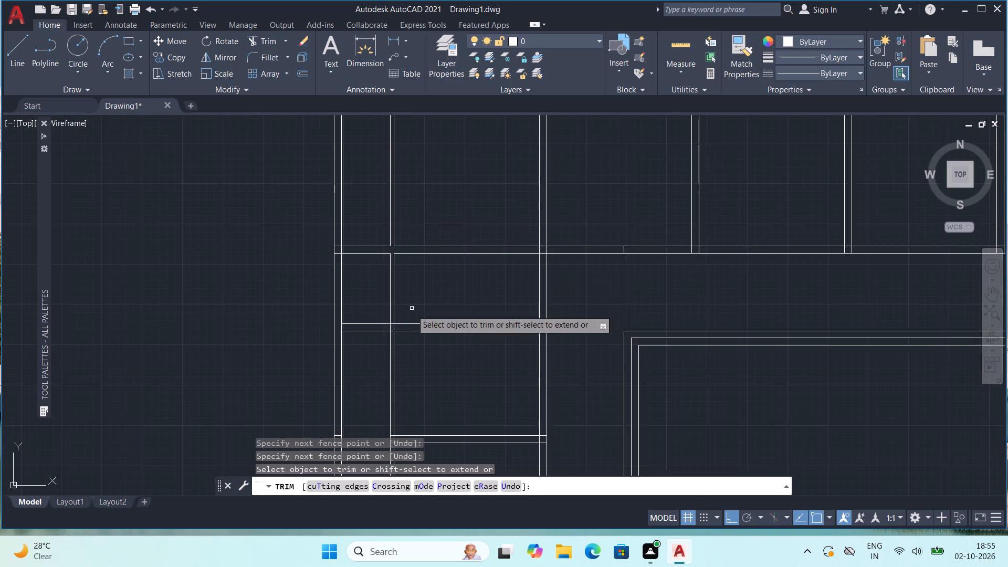
scroll(409, 321, up, 3)
middle_drag(312, 353, 349, 257)
scroll(363, 249, up, 3)
drag(382, 172, 331, 279)
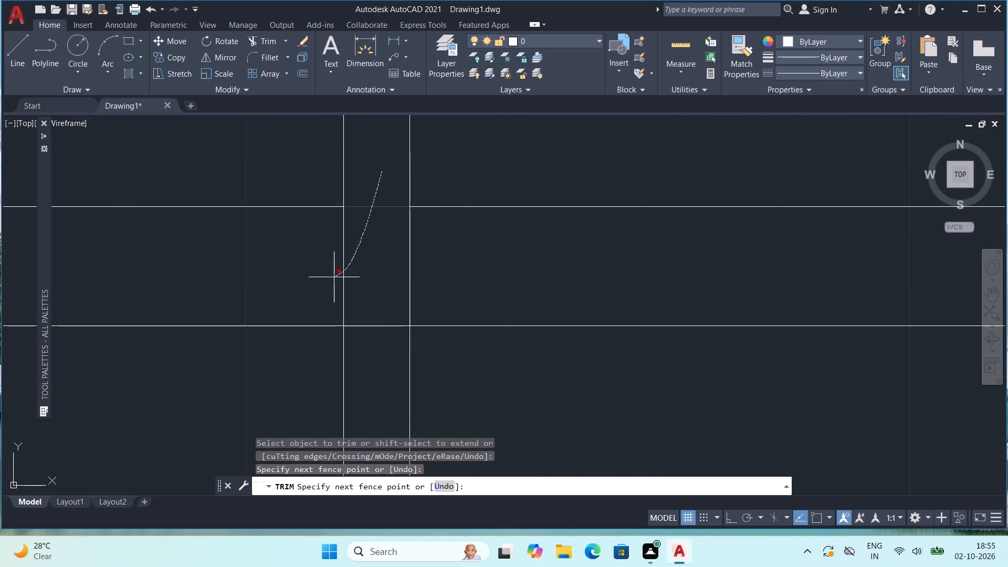
drag(331, 279, 317, 287)
drag(311, 265, 480, 253)
drag(405, 279, 358, 375)
scroll(371, 324, down, 4)
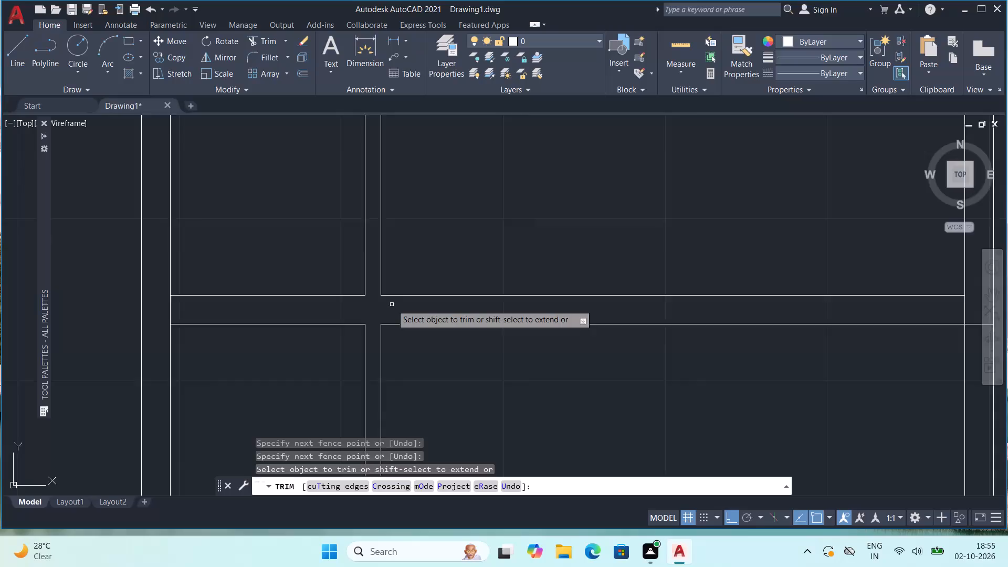
Trim the overlapping lines where the upper room row's bottom wall meets the outer left wall into a clean T-junction.
scroll(392, 304, down, 2)
scroll(314, 265, up, 3)
middle_drag(408, 198, 427, 373)
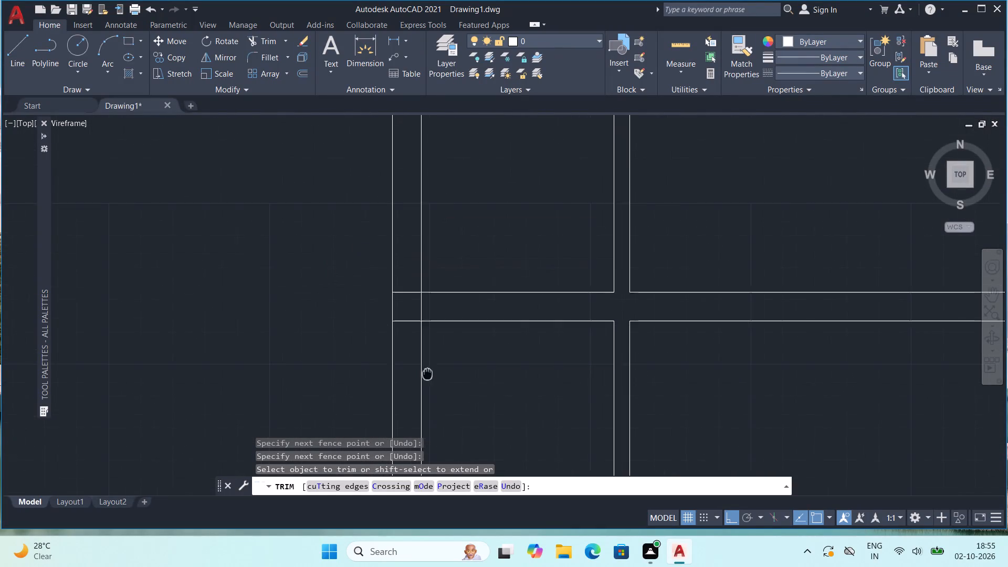
scroll(407, 278, up, 1)
drag(404, 265, 402, 392)
drag(402, 323, 464, 325)
scroll(464, 326, down, 3)
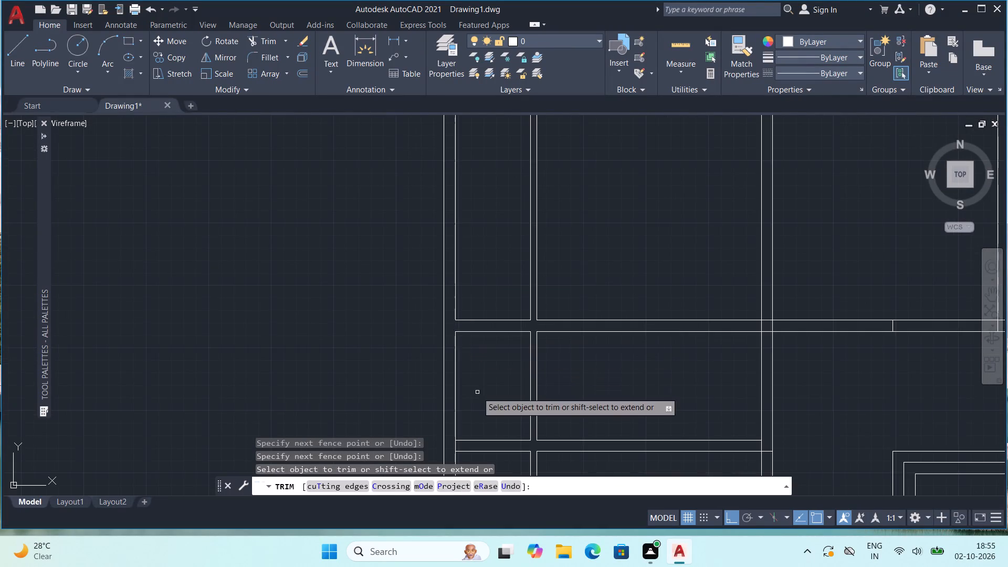
Trim the outer left wall's inner line where the new 9" horizontal wall meets it, opening the junction.
middle_drag(478, 384, 444, 209)
scroll(412, 272, up, 3)
drag(417, 269, 455, 269)
scroll(455, 269, down, 5)
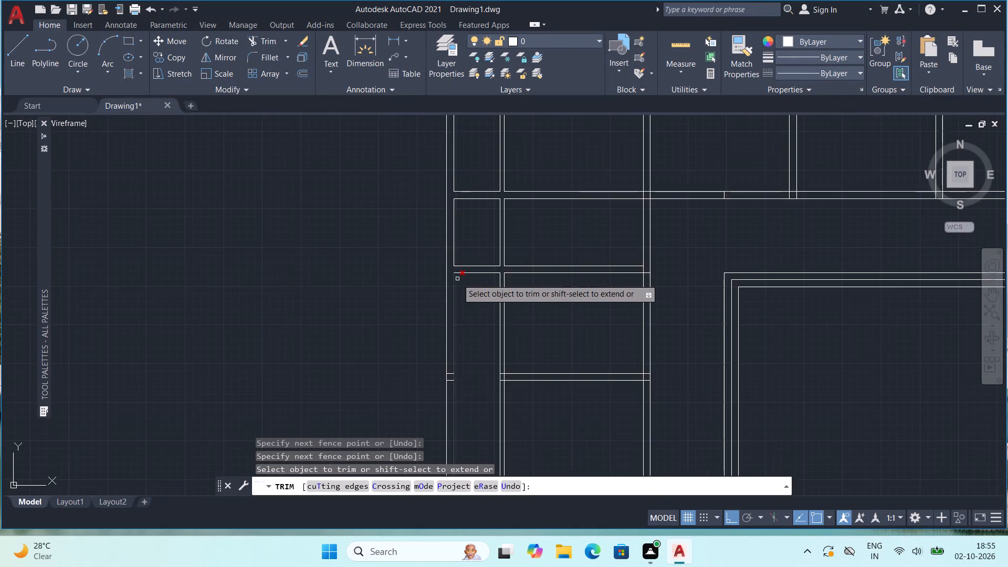
Trim the stub lines across the outer left wall and the crossing lines at the inner double wall, level with the next horizontal wall down.
scroll(458, 279, down, 2)
scroll(464, 320, up, 4)
scroll(424, 206, up, 3)
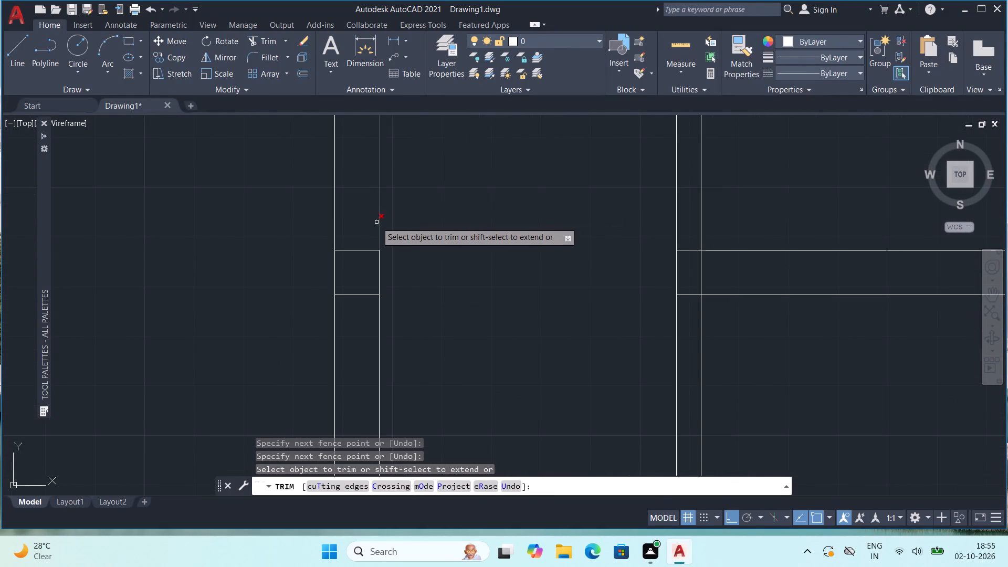
drag(357, 216, 353, 308)
drag(689, 235, 689, 246)
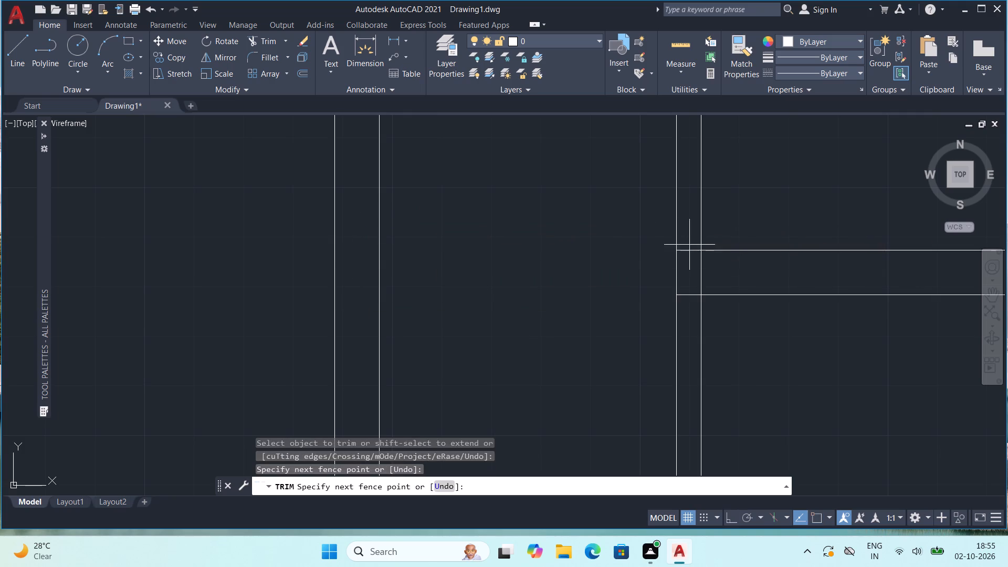
drag(689, 246, 689, 287)
drag(689, 283, 689, 296)
drag(687, 281, 708, 276)
scroll(710, 276, down, 3)
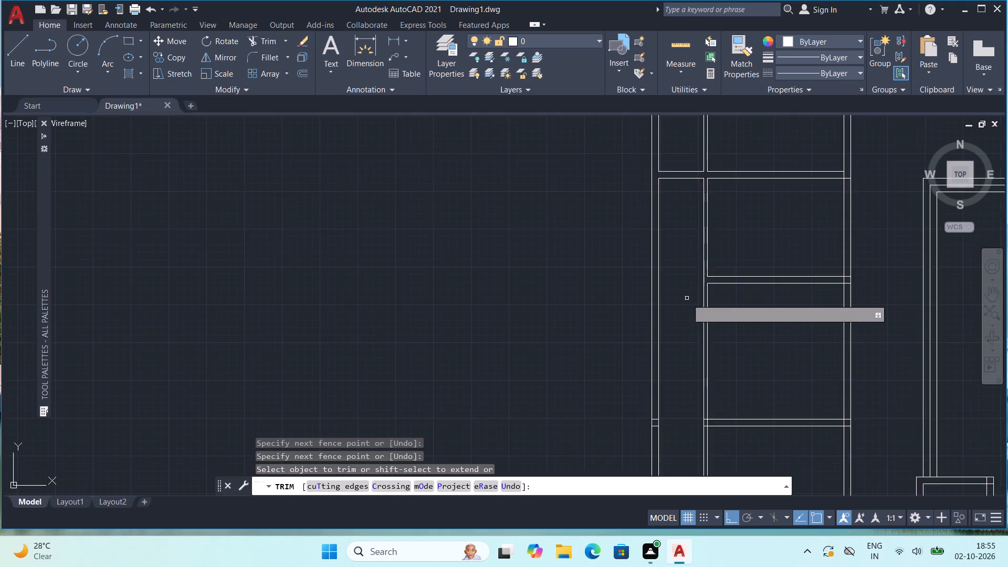
Trim the two stub lines inside the outer left wall level with the lowest horizontal wall of the left rooms.
scroll(677, 302, down, 2)
middle_drag(668, 385, 610, 249)
scroll(616, 256, up, 5)
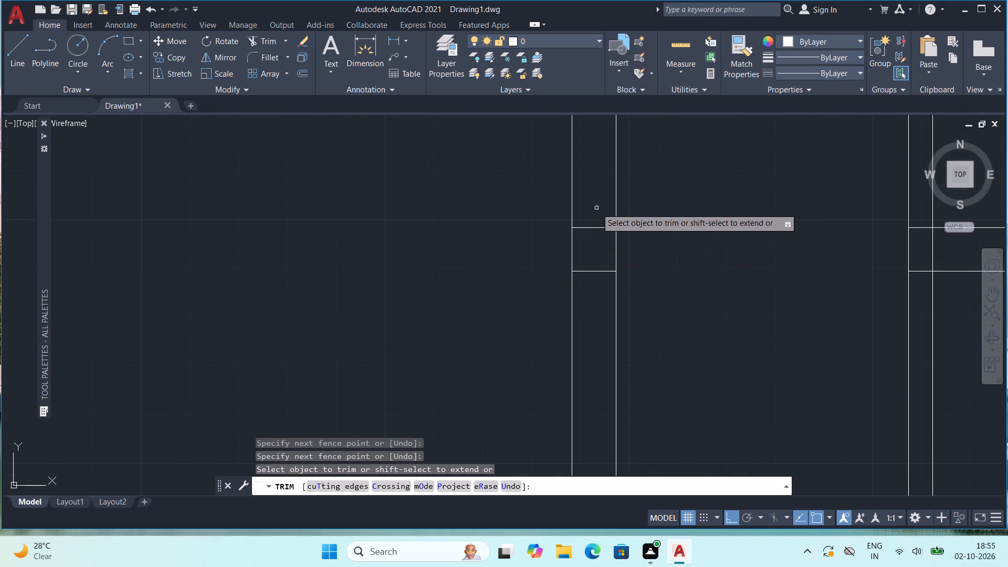
drag(596, 208, 578, 302)
scroll(579, 293, down, 5)
Trim the overlapping lines at the plan's bottom-left outer wall corner into a clean corner.
scroll(608, 388, up, 4)
middle_drag(639, 435, 570, 262)
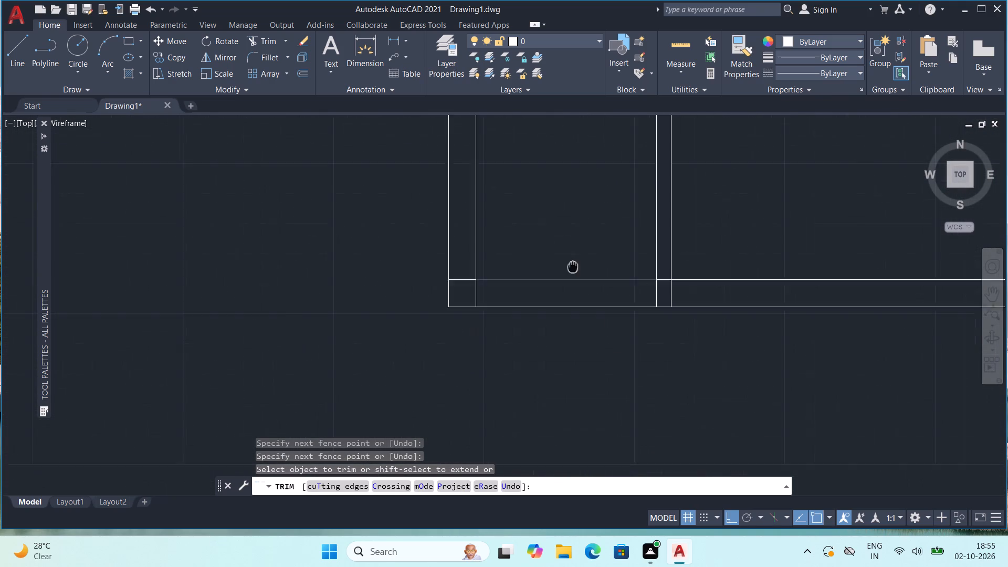
middle_drag(570, 262, 555, 239)
scroll(484, 267, up, 3)
click(528, 254)
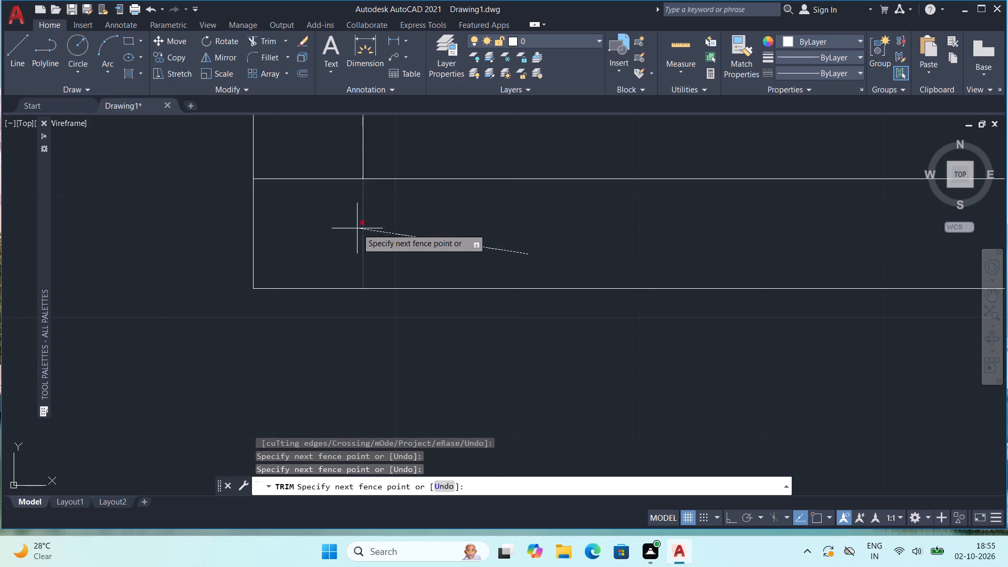
click(312, 164)
Trim the crossing lines where the left inner double wall meets the bottom outer wall into an open T-junction.
scroll(457, 241, down, 3)
scroll(705, 247, up, 3)
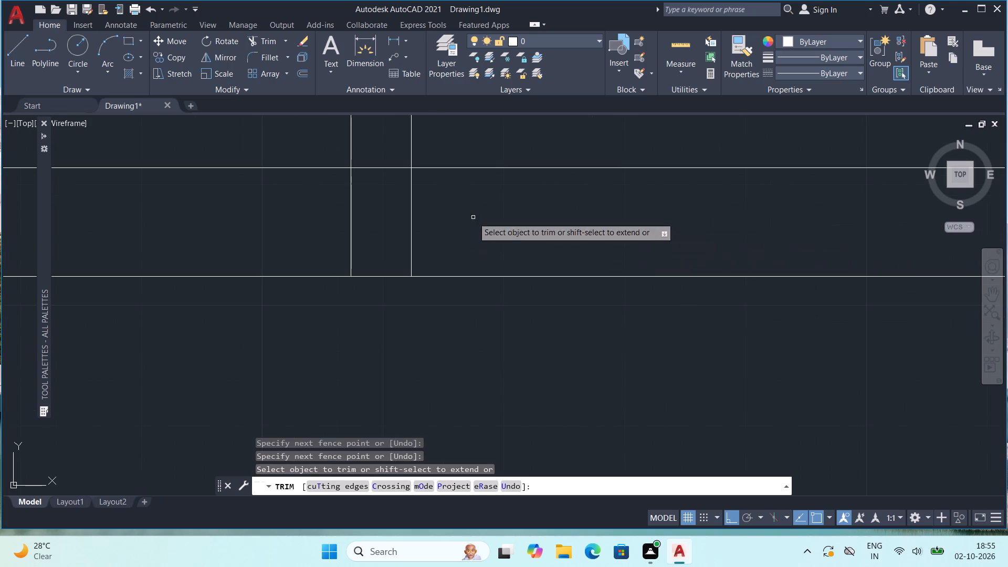
drag(391, 151, 352, 217)
drag(339, 217, 471, 240)
scroll(482, 229, down, 5)
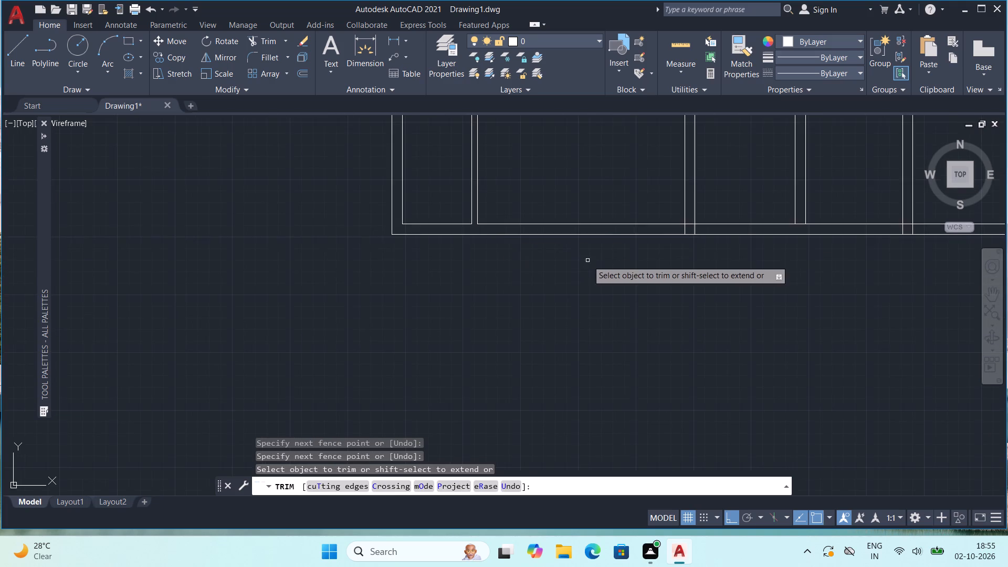
scroll(585, 275, down, 3)
middle_drag(597, 309, 418, 487)
scroll(396, 262, up, 2)
key(Escape)
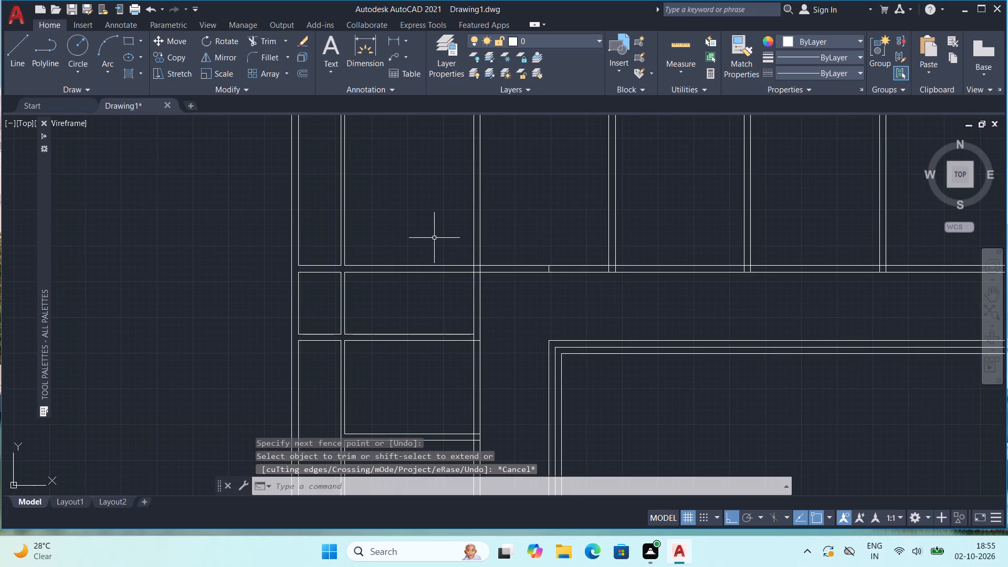
Examine the wall junctions around the upper-left rooms and the layout of the whole floor plan.
middle_drag(413, 212, 431, 299)
scroll(442, 264, down, 1)
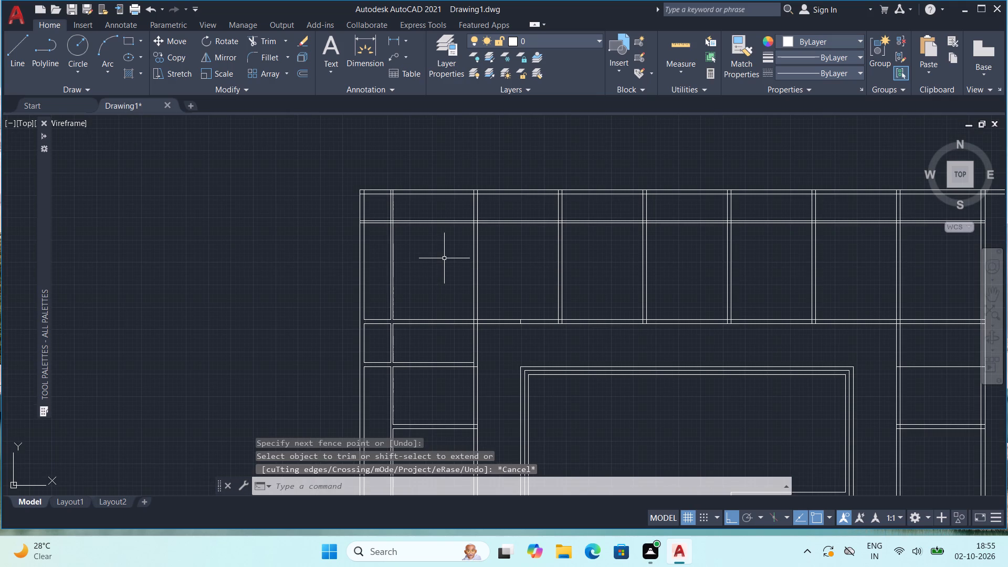
scroll(425, 346, up, 1)
scroll(432, 337, down, 2)
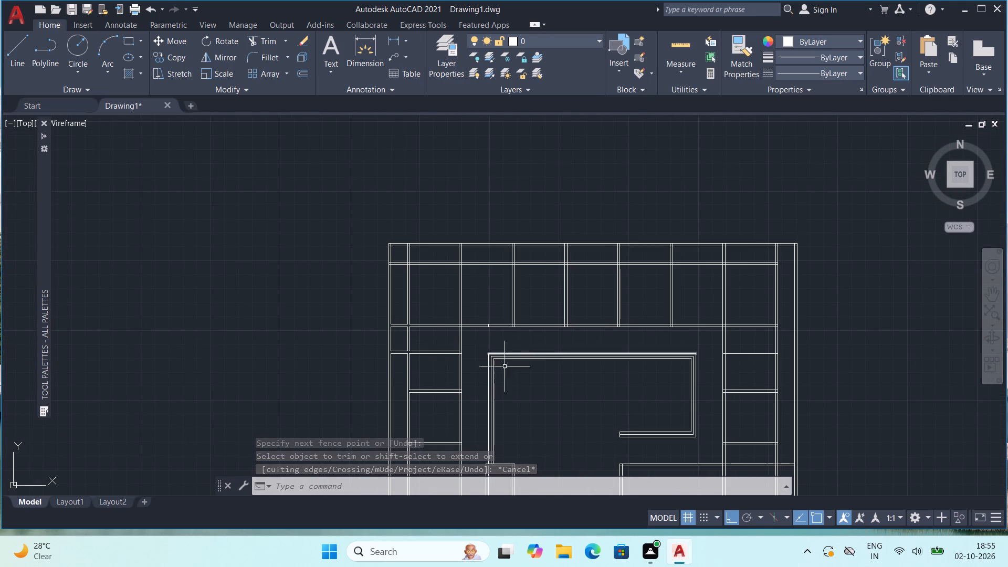
scroll(439, 356, up, 2)
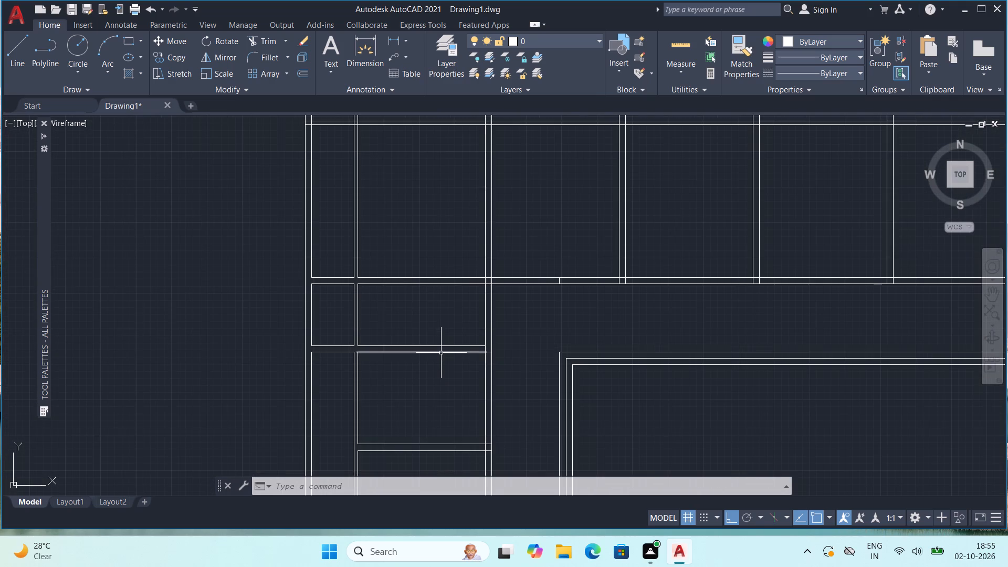
middle_drag(457, 306, 470, 363)
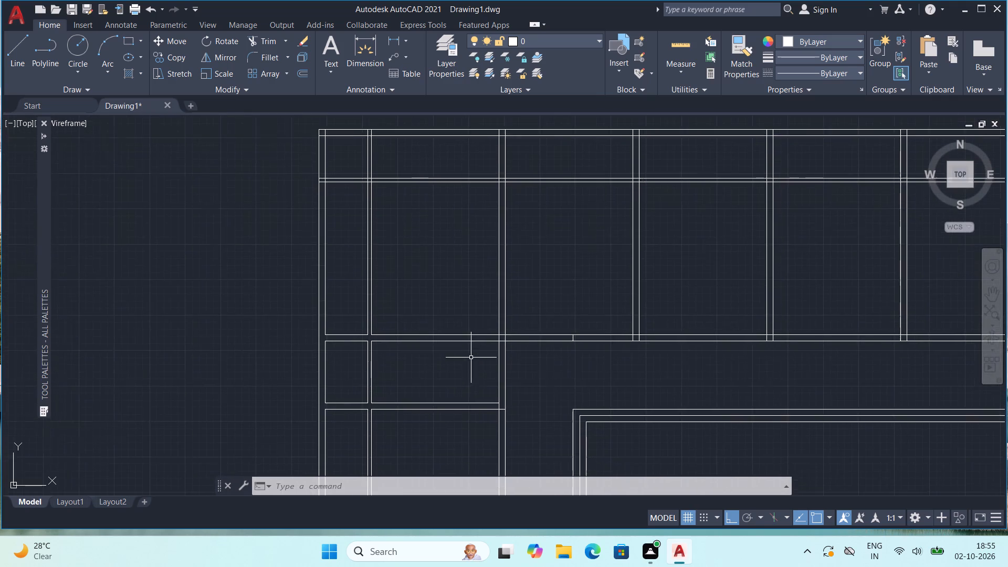
scroll(471, 356, up, 2)
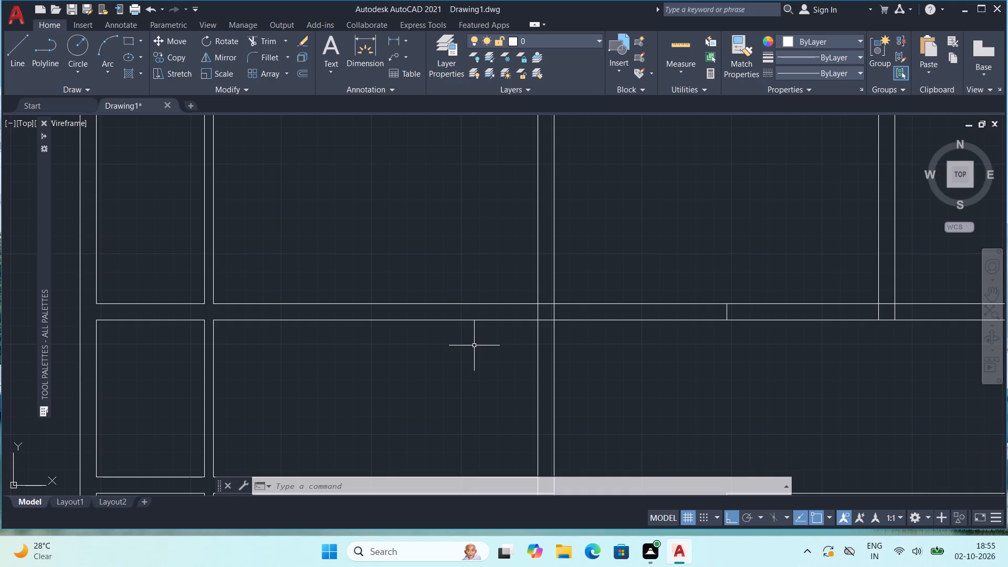
scroll(478, 342, down, 4)
scroll(476, 353, up, 2)
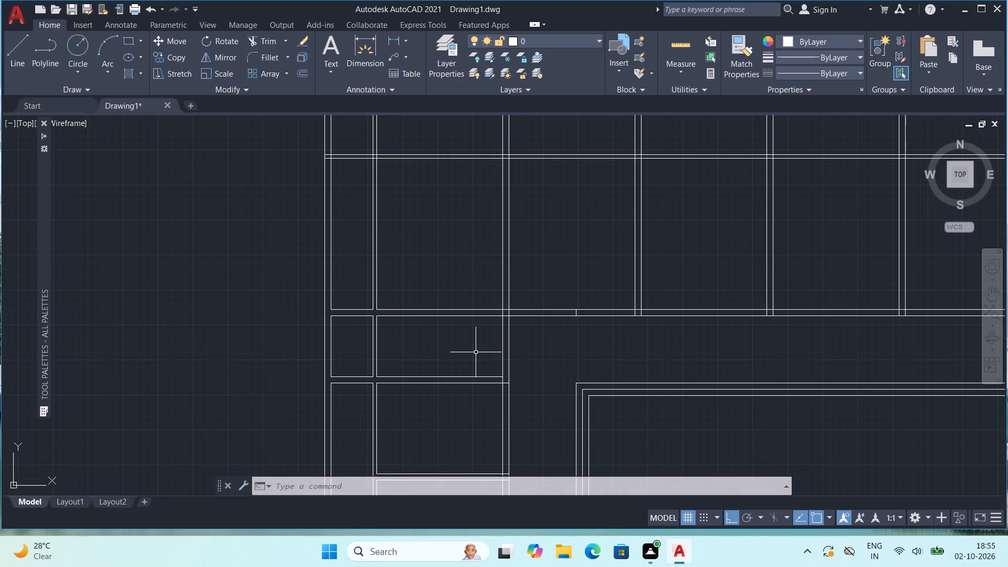
middle_drag(476, 342, 459, 302)
scroll(464, 300, down, 2)
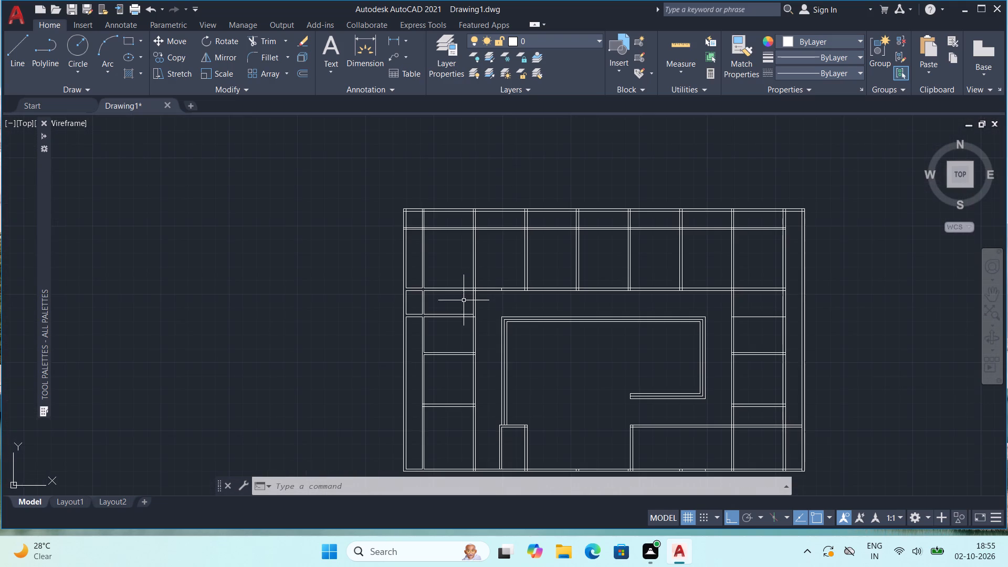
scroll(464, 300, down, 1)
middle_drag(590, 299, 521, 281)
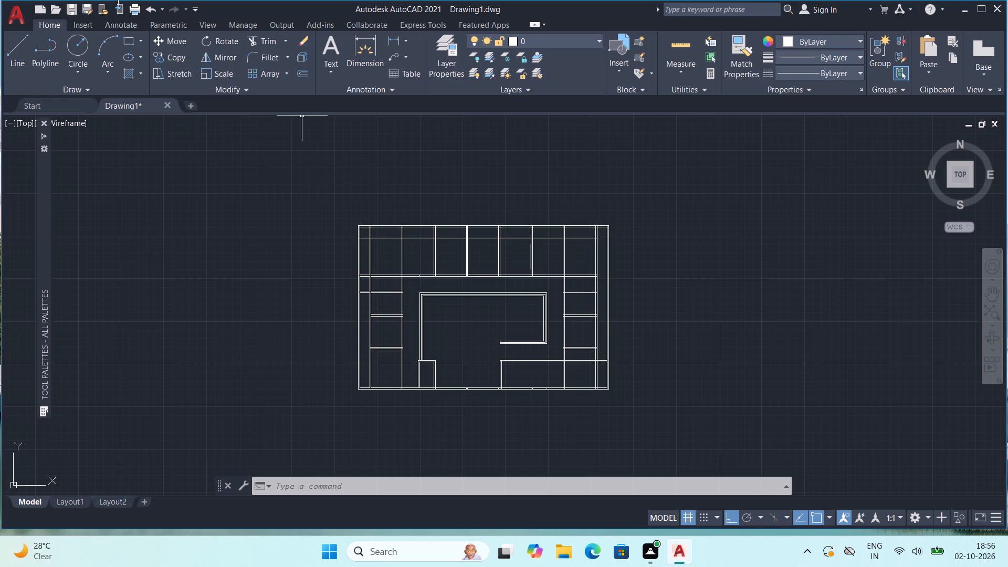
Insert a Door - Imperial block in the empty area to the left of the floor plan.
click(39, 254)
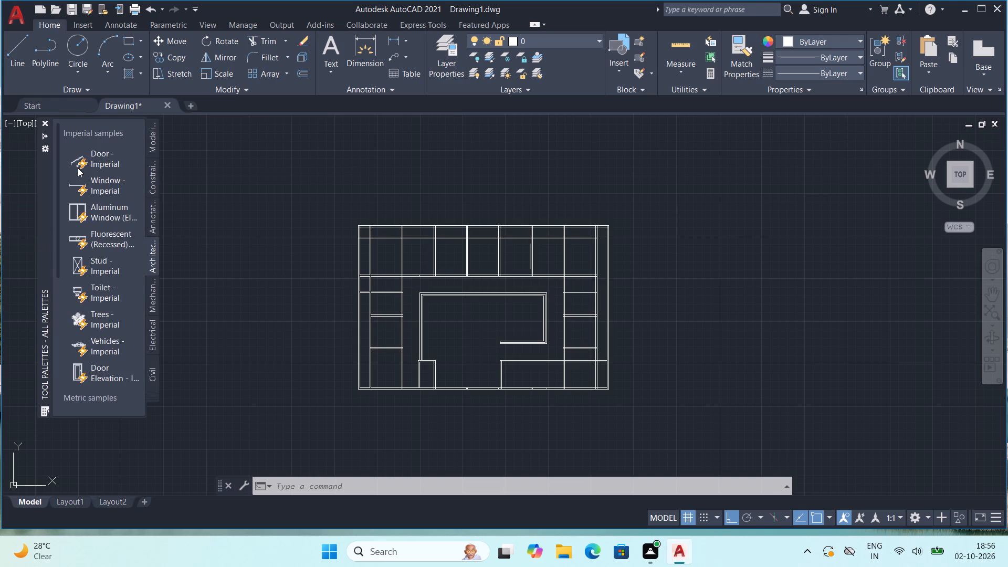
click(78, 167)
click(191, 217)
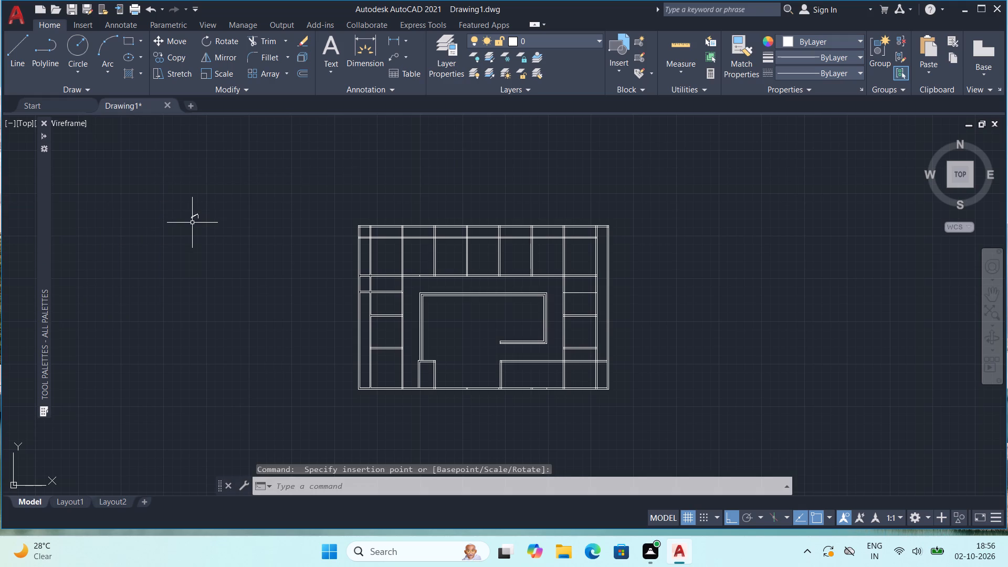
Set the inserted door block's opening angle to Open 90º.
scroll(192, 224, up, 2)
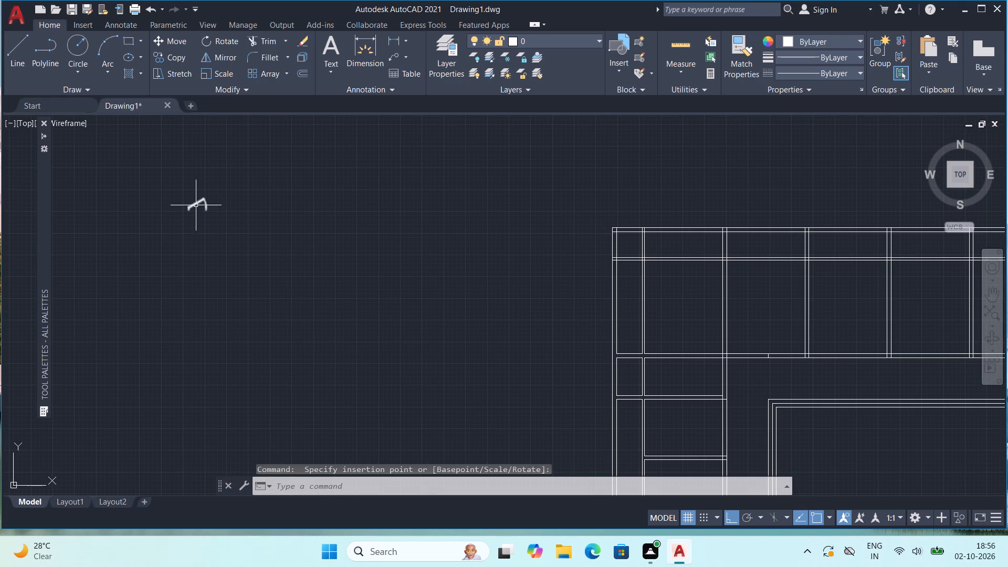
click(196, 205)
click(185, 199)
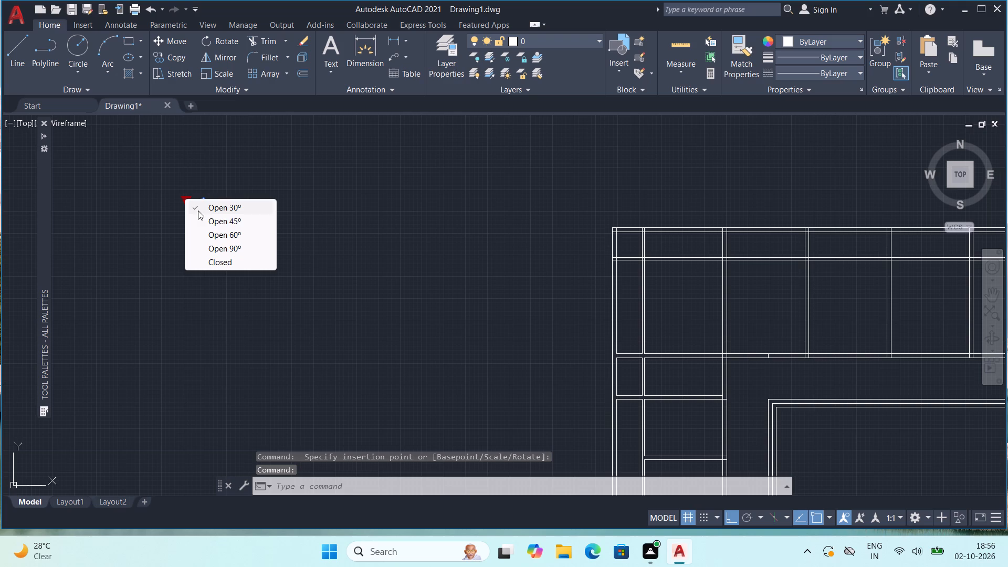
click(214, 244)
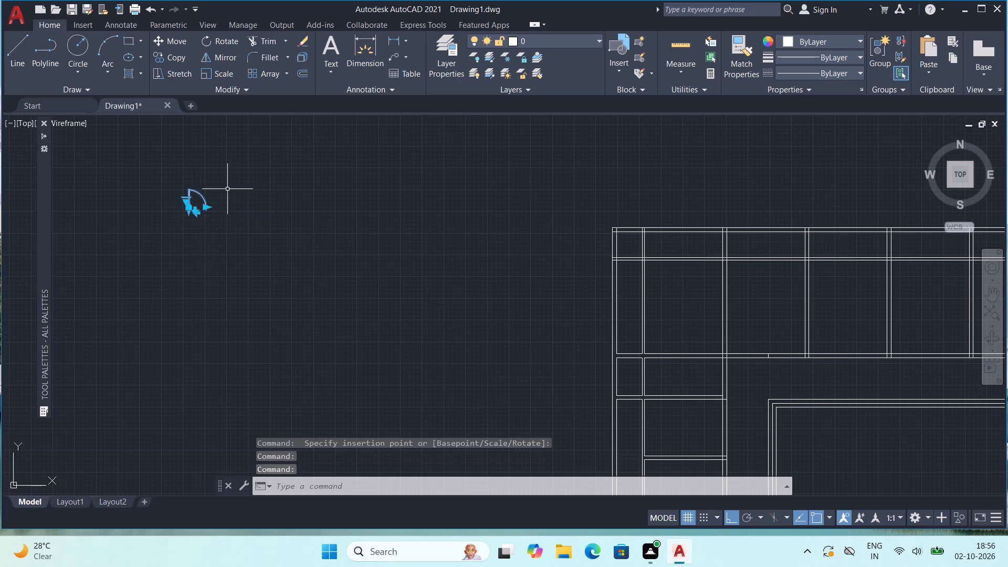
Scale the door by reference from its hinge-side base corner, using the opening width as reference and 2'6" as new length.
click(211, 70)
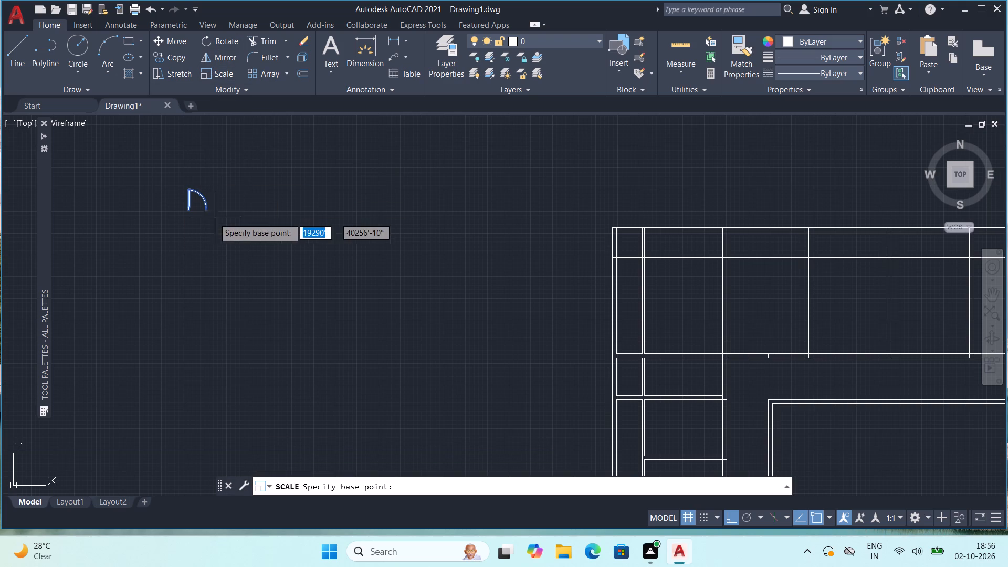
scroll(196, 211, up, 3)
click(161, 211)
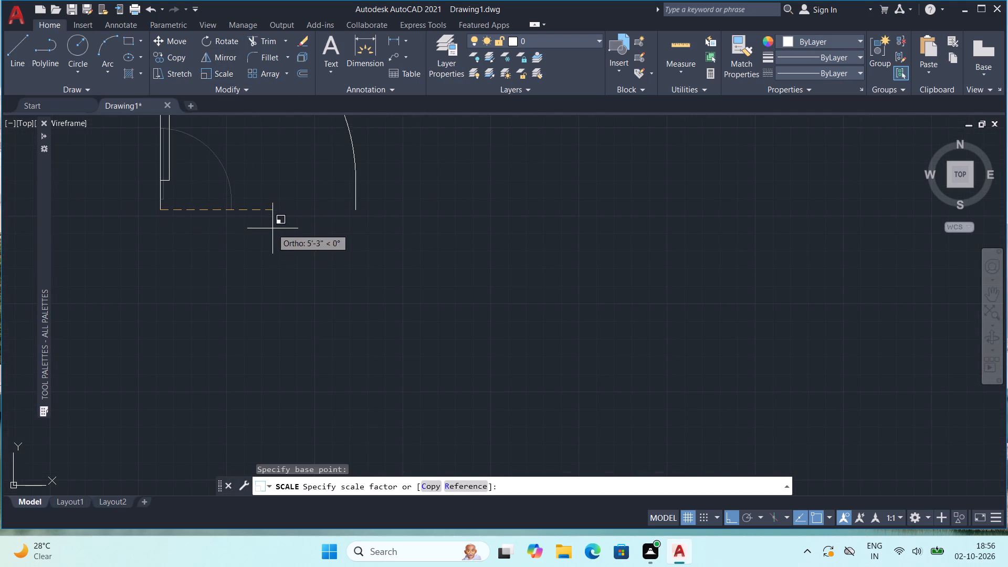
click(447, 484)
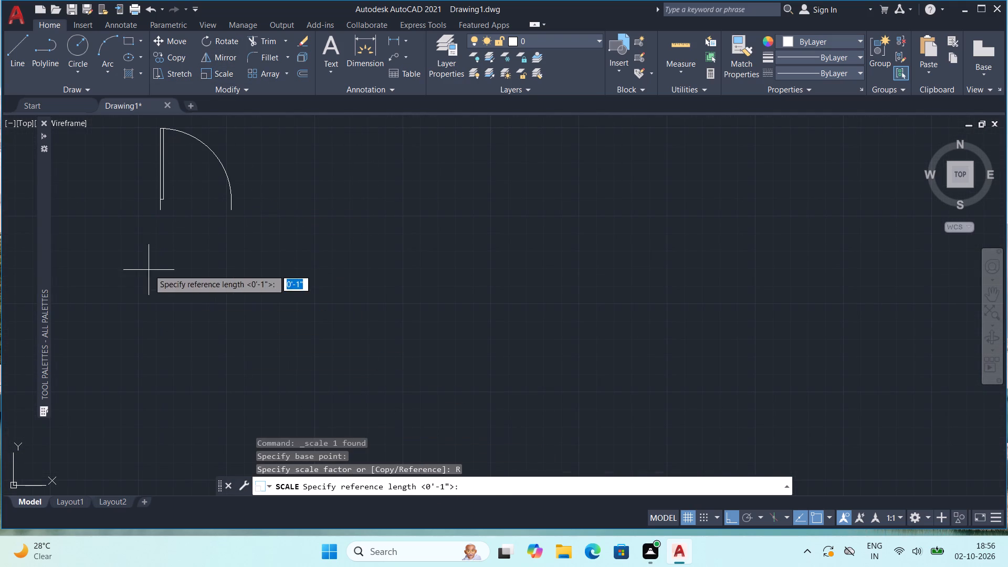
click(157, 209)
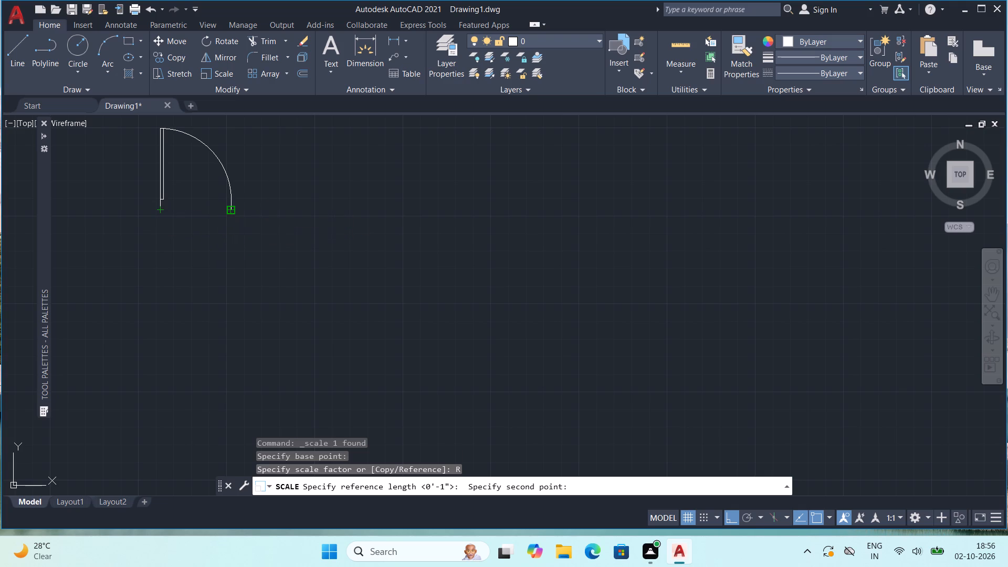
click(233, 213)
key(2)
key(apostrophe)
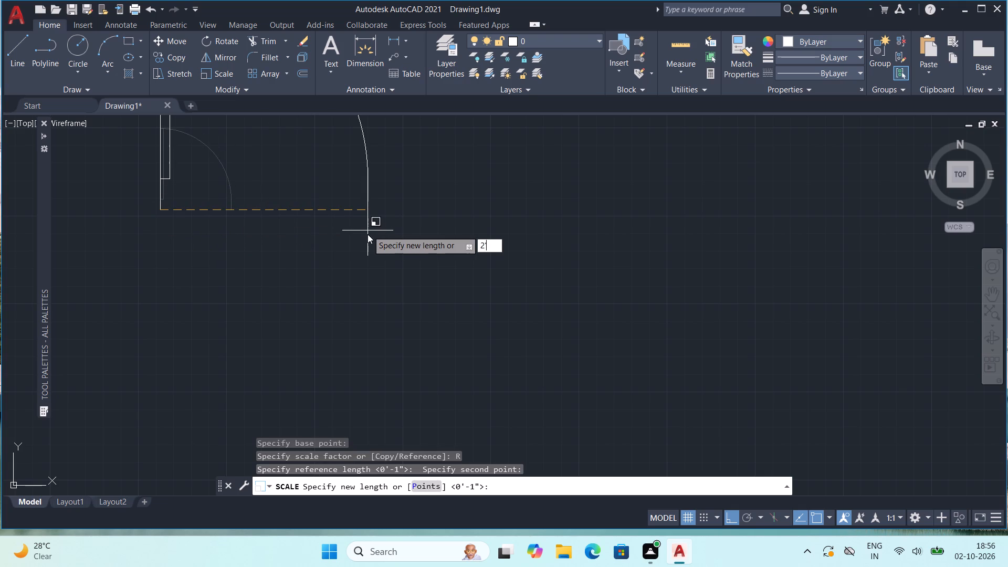
key(6)
key(shift+quotedbl)
key(Return)
scroll(363, 244, down, 3)
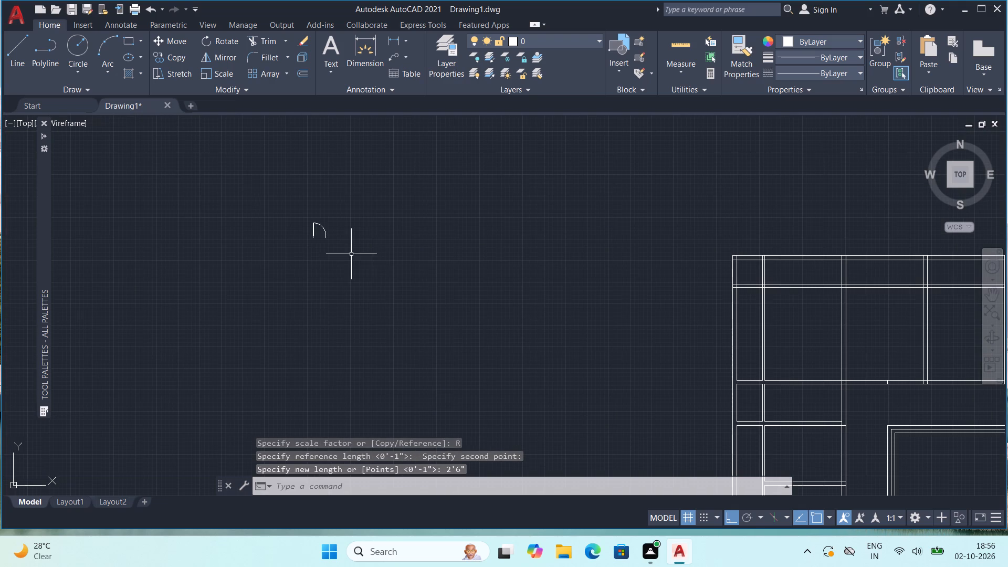
key(grave)
key(Escape)
key(Escape)
Copy the 2'6" door and paste a duplicate in the empty area left of the floor plan.
click(316, 227)
click(312, 223)
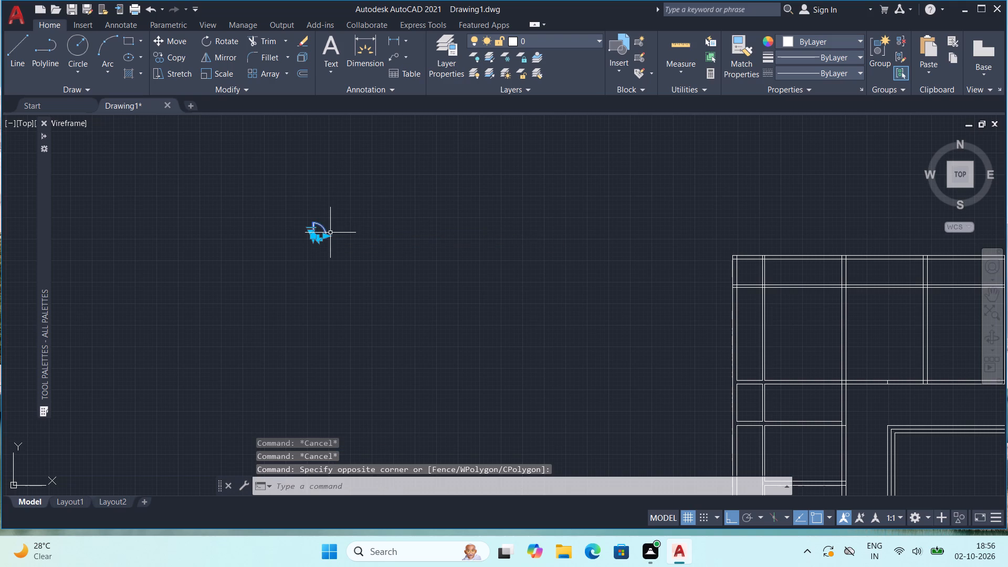
key(ctrl+c)
key(ctrl+v)
scroll(385, 302, up, 3)
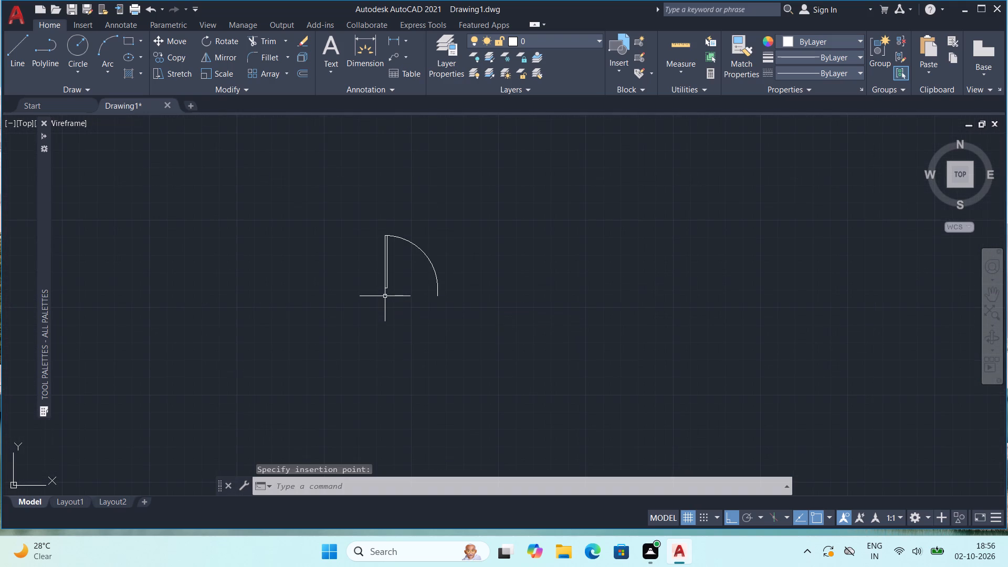
click(385, 296)
Mirror the duplicate door about a vertical line through its hinge side, keeping the original.
click(382, 260)
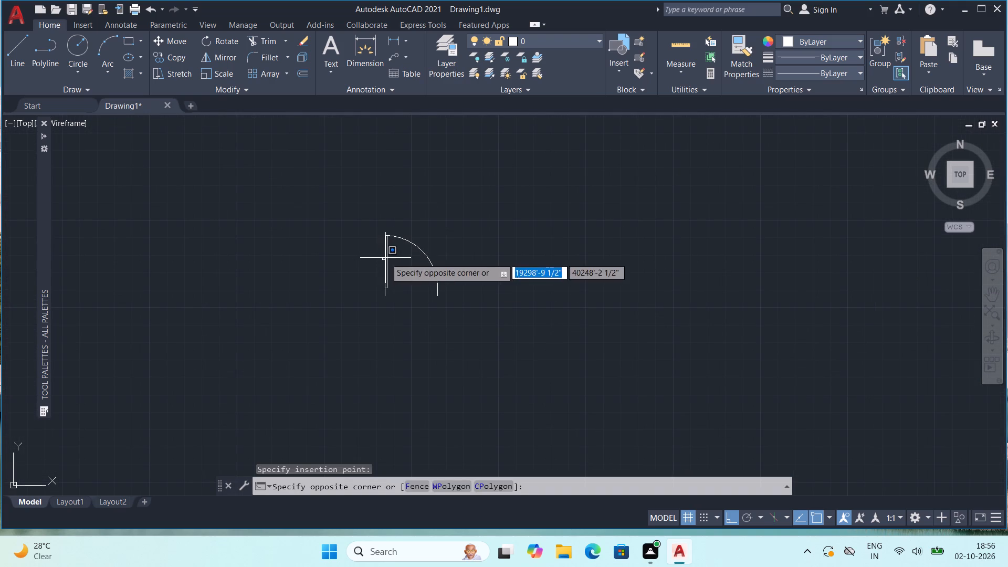
click(385, 258)
click(387, 239)
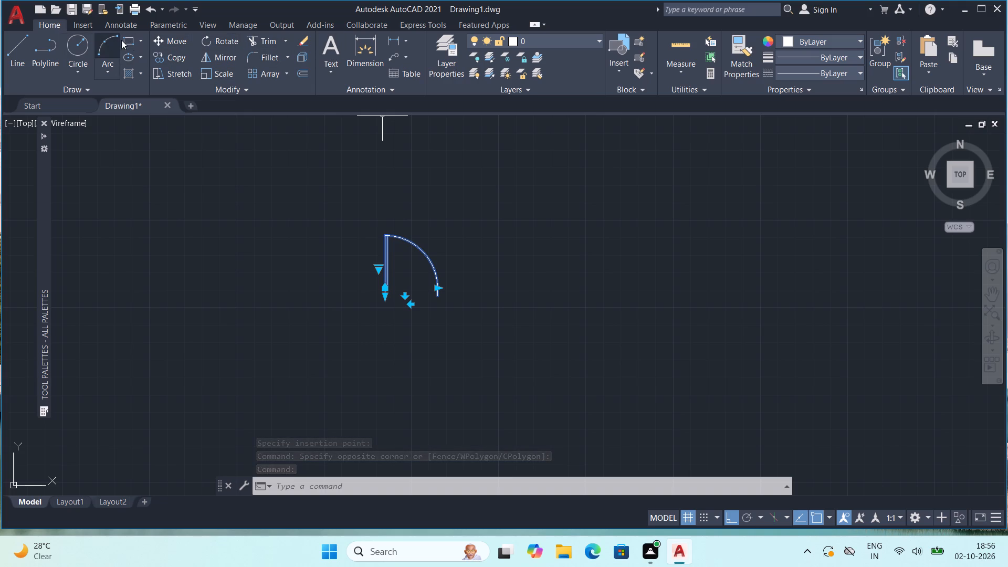
click(211, 57)
click(383, 299)
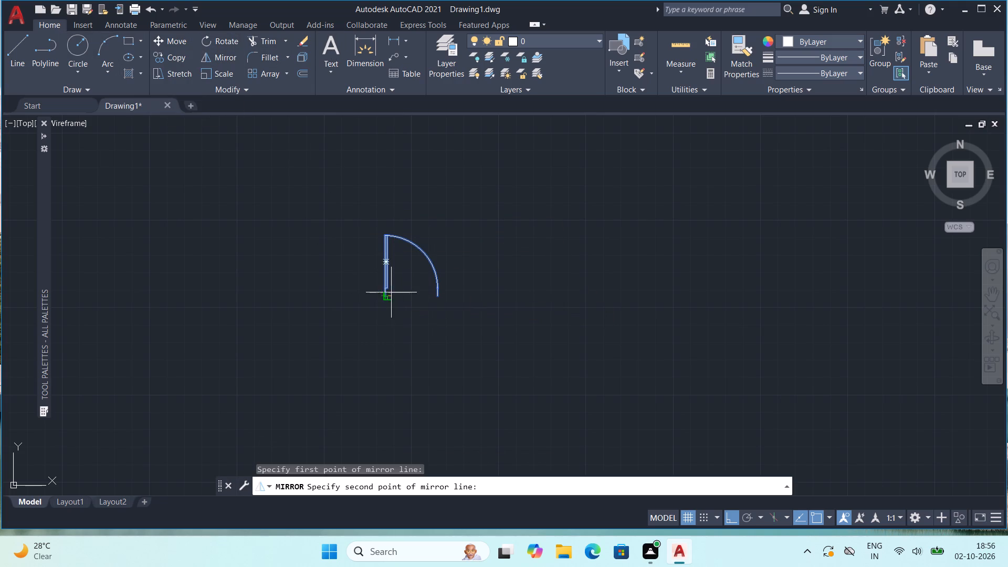
click(377, 222)
drag(394, 270, 377, 222)
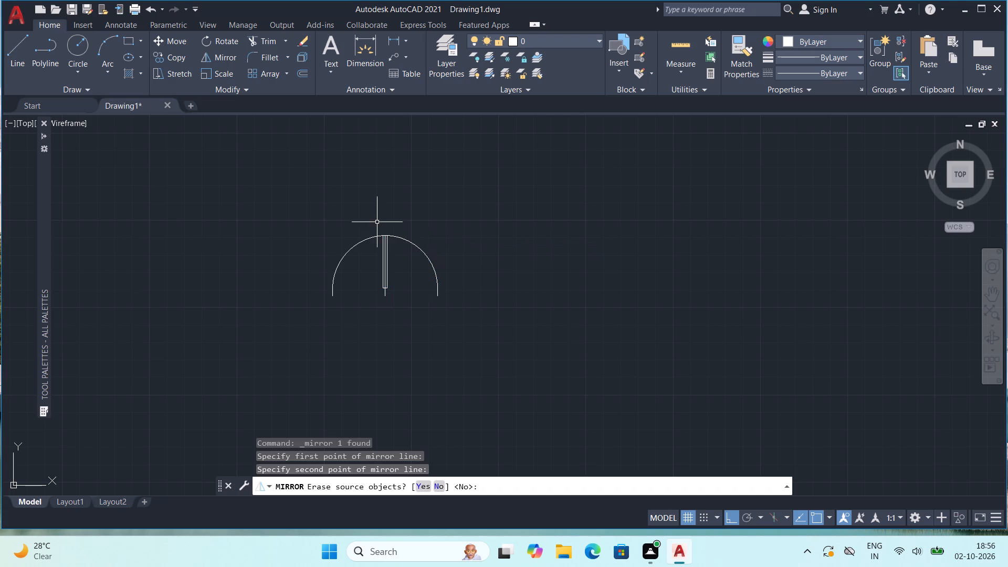
Copy the mirrored door and paste it into the lower wall of the upper row's first large room, hinged against the right-hand partition.
click(369, 237)
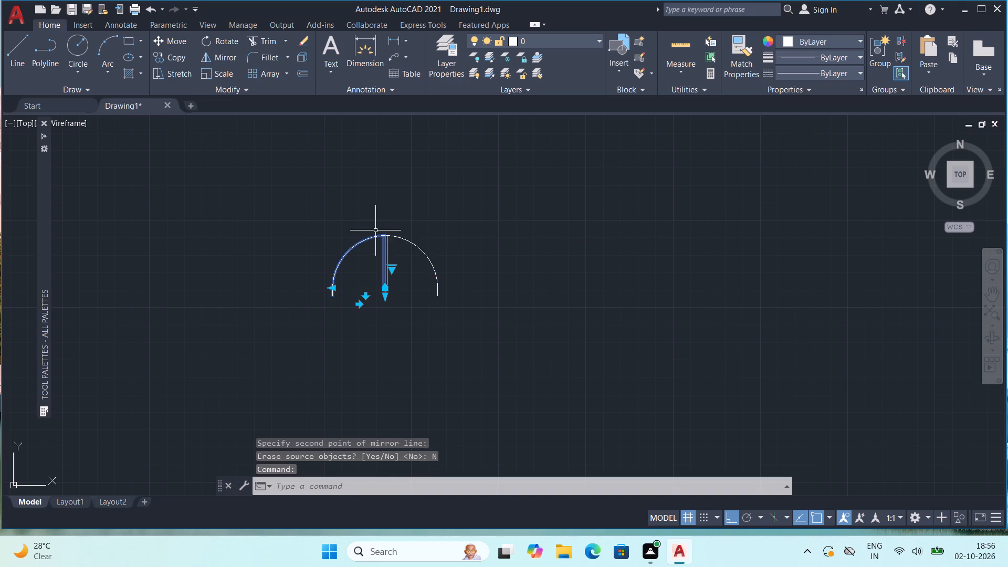
key(ctrl+c)
key(ctrl+v)
ctrl+scroll(444, 254, down, 5)
scroll(639, 295, up, 4)
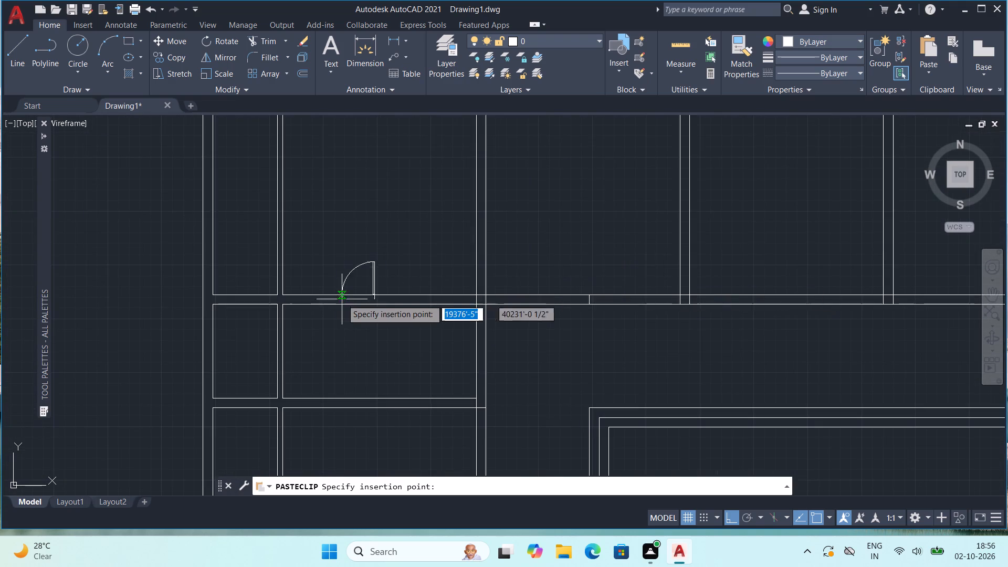
scroll(344, 301, up, 1)
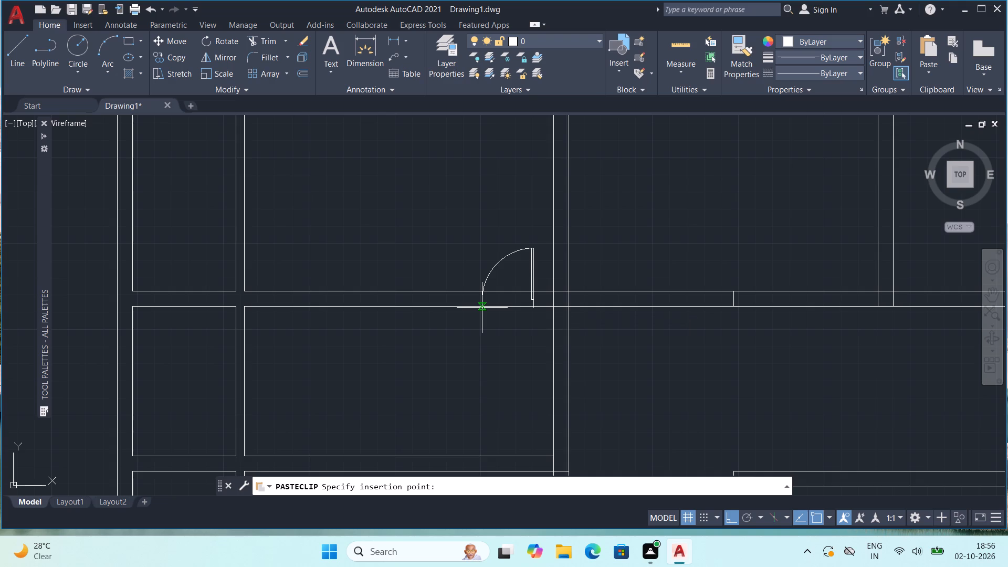
scroll(531, 336, up, 3)
middle_drag(395, 282, 331, 452)
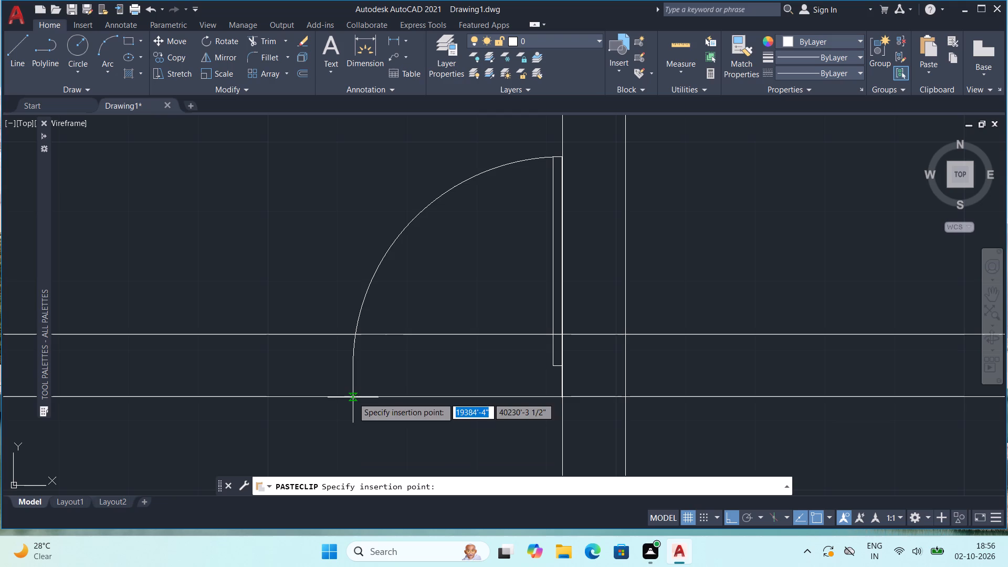
click(353, 397)
Paste another mirrored door into the lower wall of the adjacent upper-row room, hinged against its right-hand partition.
scroll(355, 394, down, 3)
middle_drag(602, 385, 374, 369)
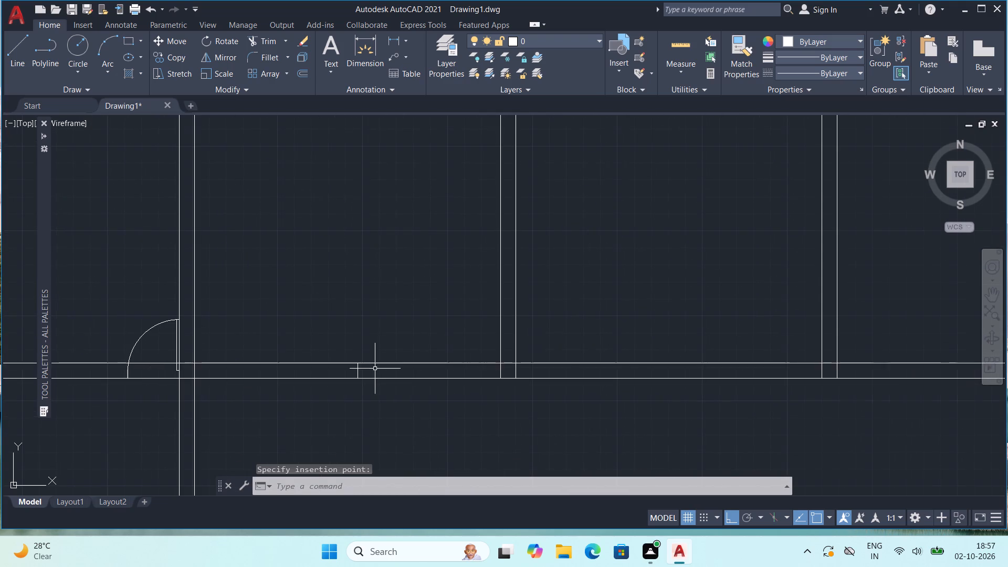
key(ctrl+v)
scroll(433, 369, up, 3)
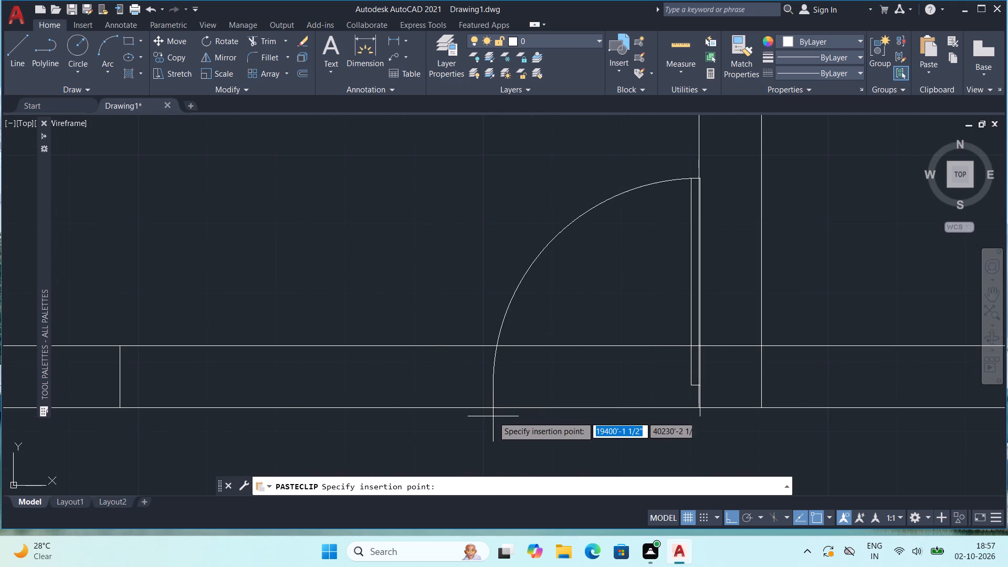
click(492, 407)
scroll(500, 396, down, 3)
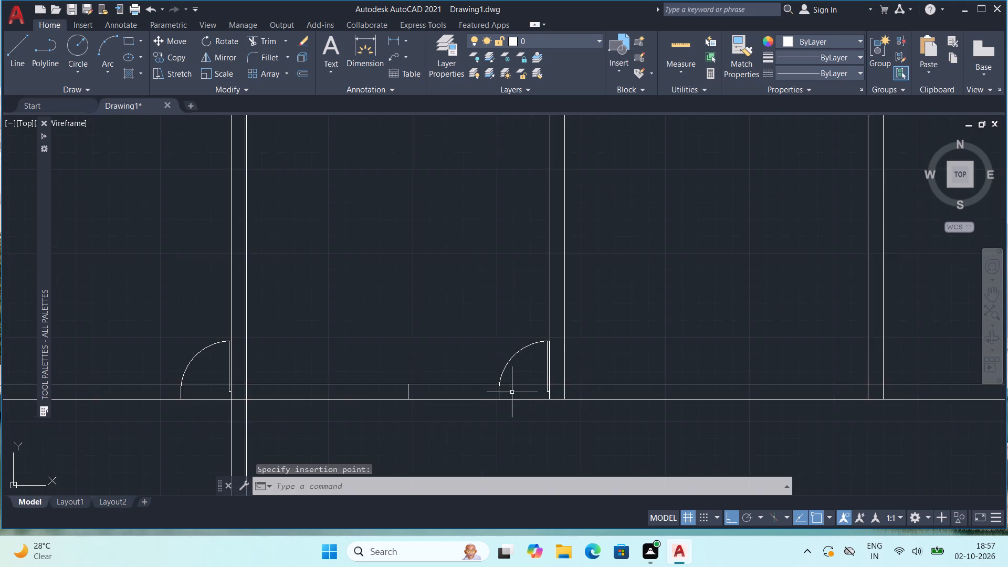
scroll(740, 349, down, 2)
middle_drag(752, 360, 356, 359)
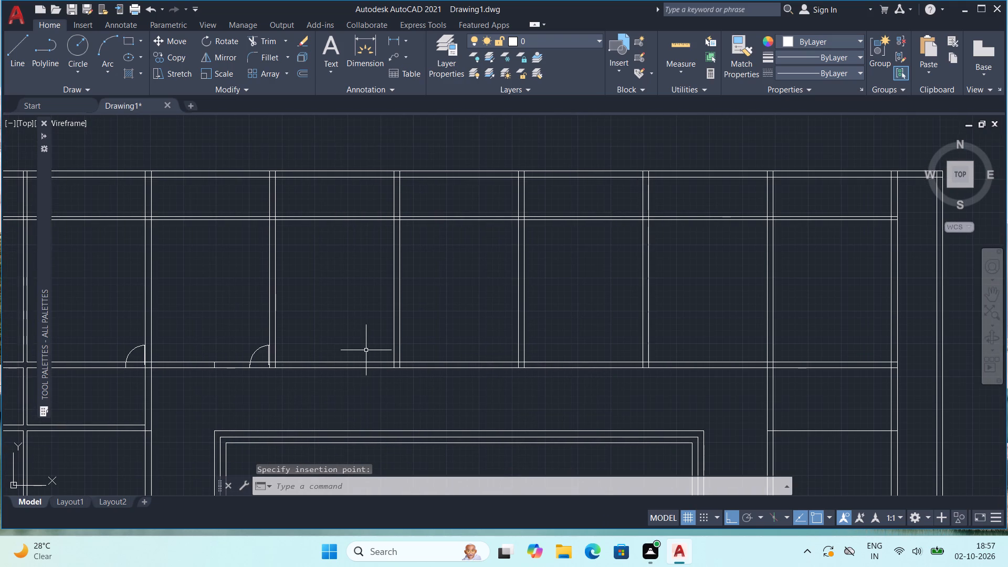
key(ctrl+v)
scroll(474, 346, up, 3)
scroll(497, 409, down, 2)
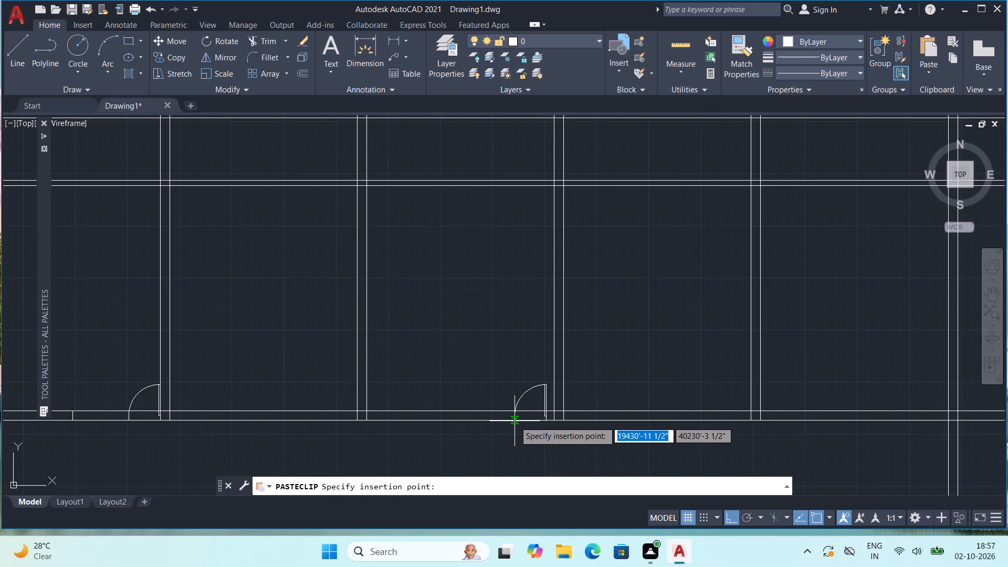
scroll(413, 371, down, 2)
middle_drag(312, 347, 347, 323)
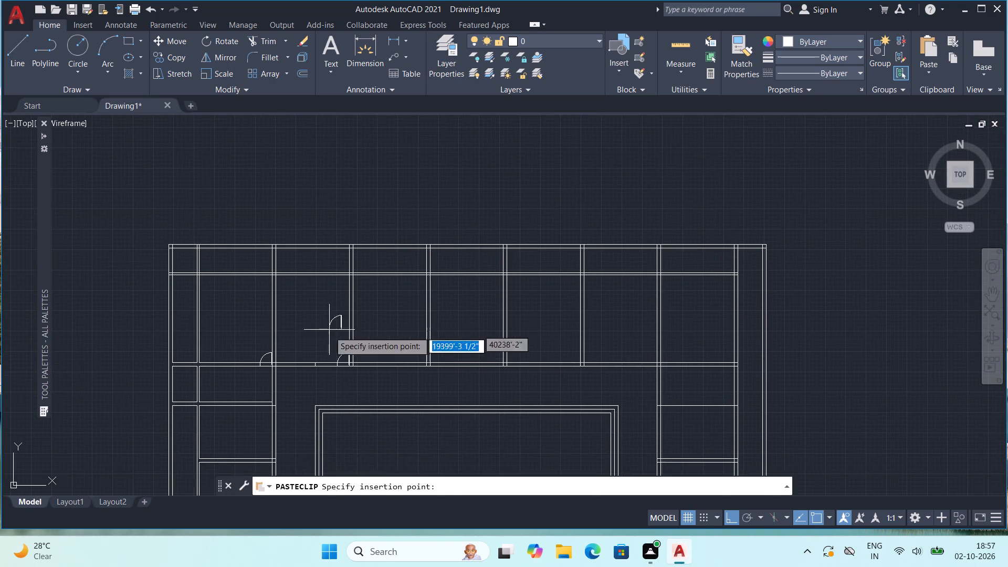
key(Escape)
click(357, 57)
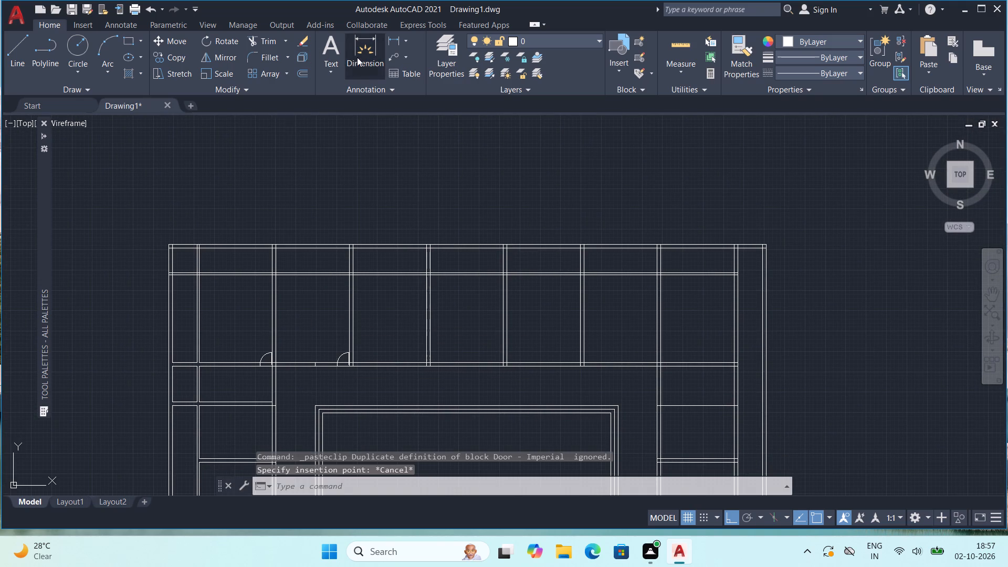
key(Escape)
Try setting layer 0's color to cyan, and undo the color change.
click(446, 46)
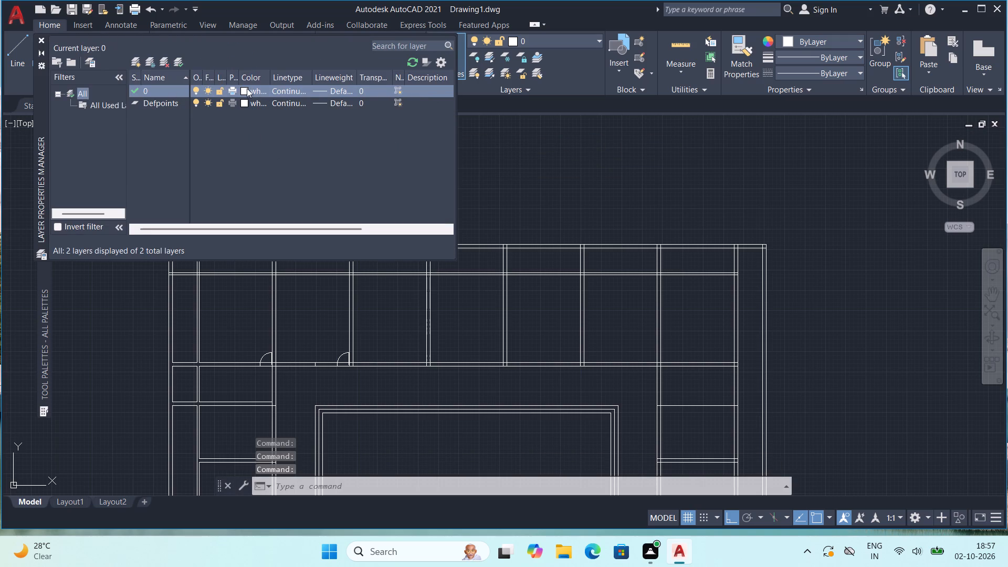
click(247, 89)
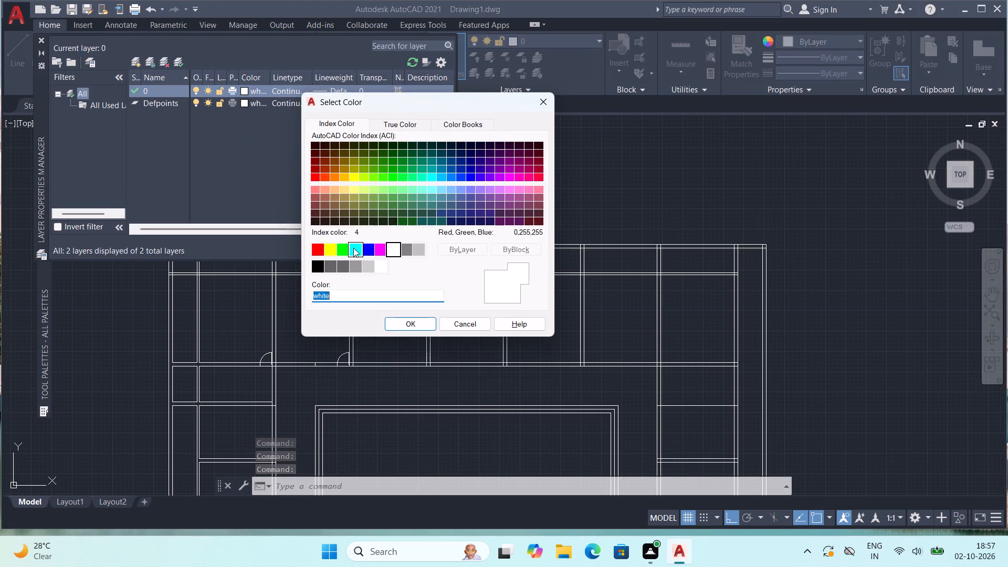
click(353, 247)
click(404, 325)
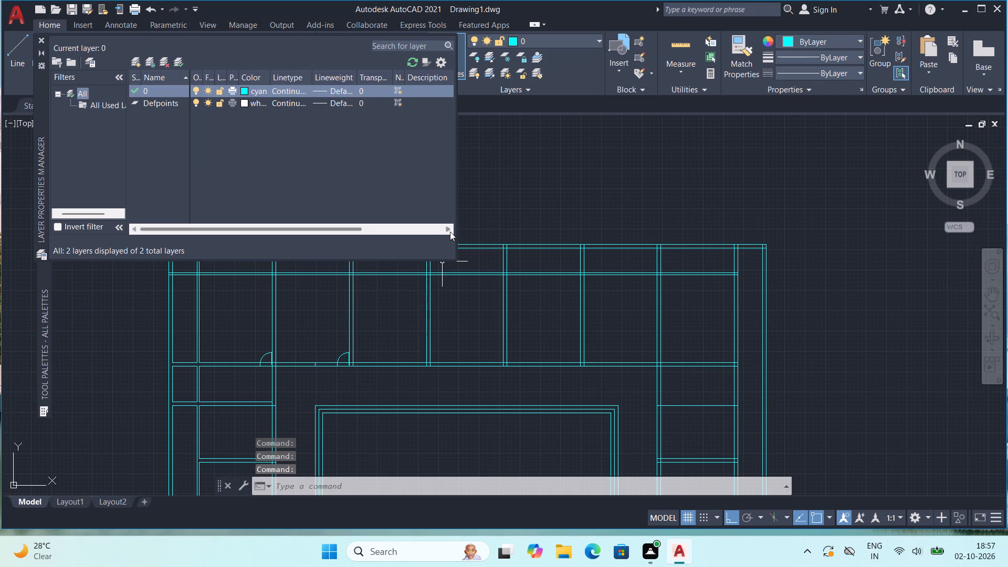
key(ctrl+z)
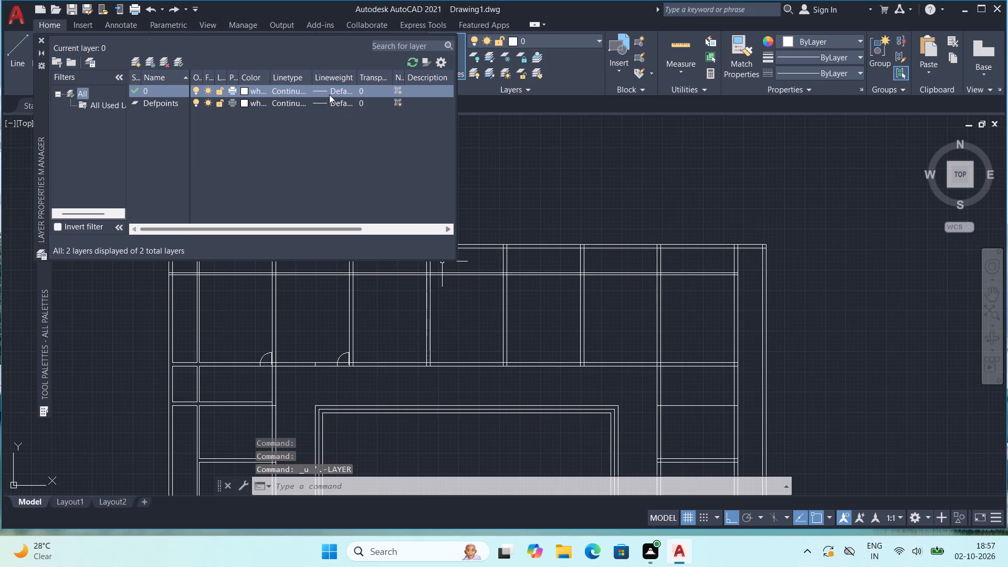
Create a new layer named doors.
click(136, 60)
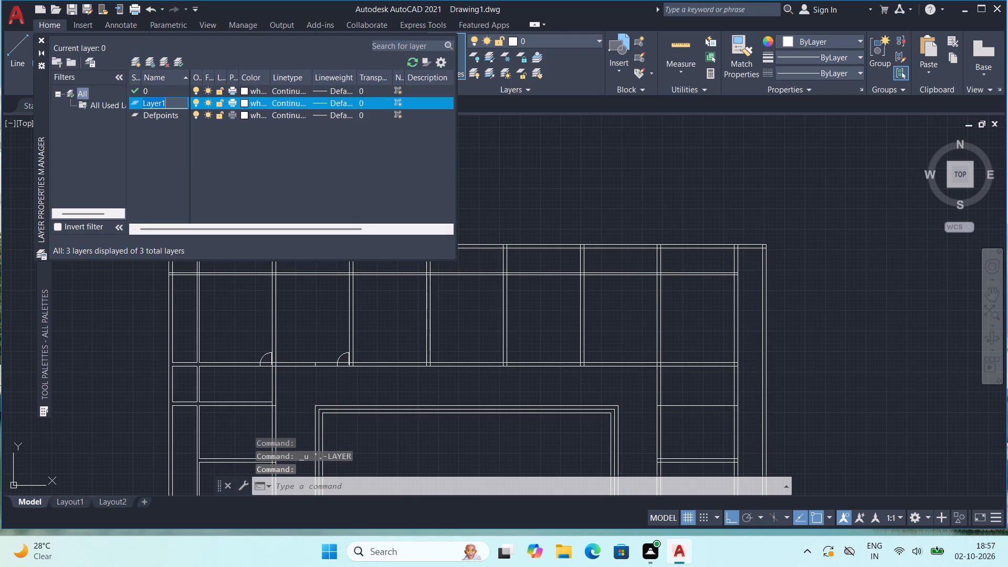
key(BackSpace)
key(BackSpace)
key(BackSpace)
key(BackSpace)
key(BackSpace)
key(BackSpace)
key(BackSpace)
key(BackSpace)
key(BackSpace)
key(BackSpace)
key(d)
key(o)
key(o)
key(r)
key(s)
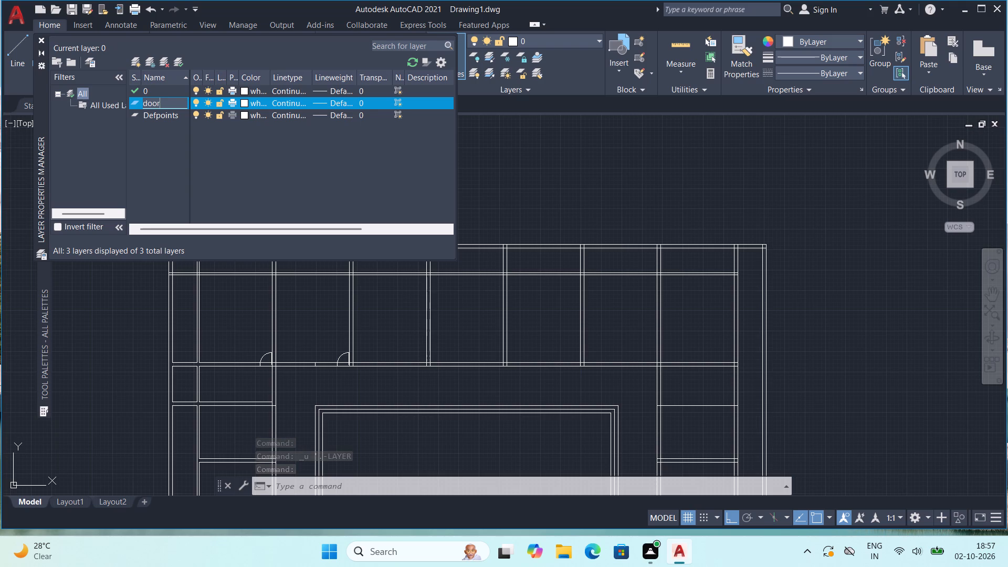
key(Return)
key(Escape)
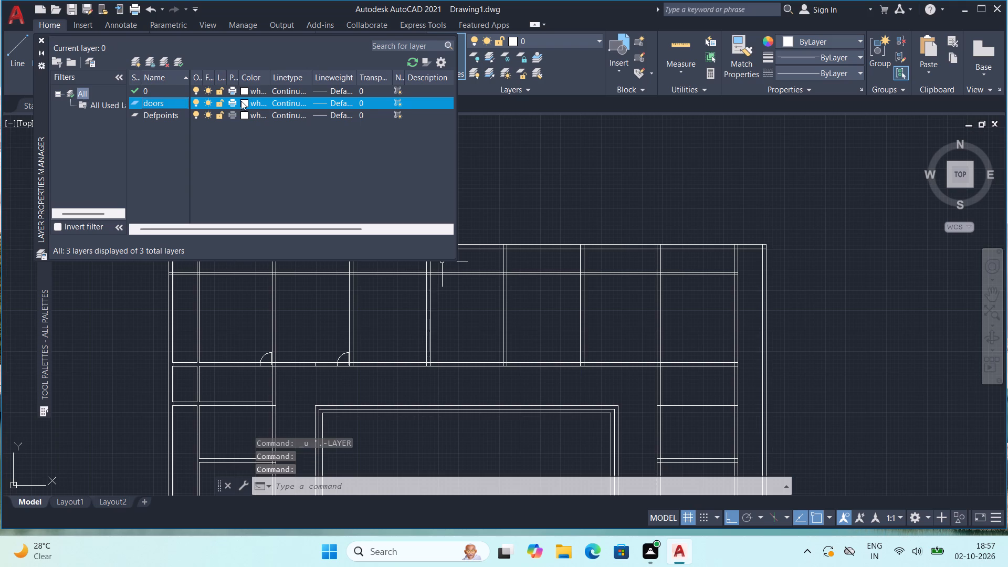
click(40, 38)
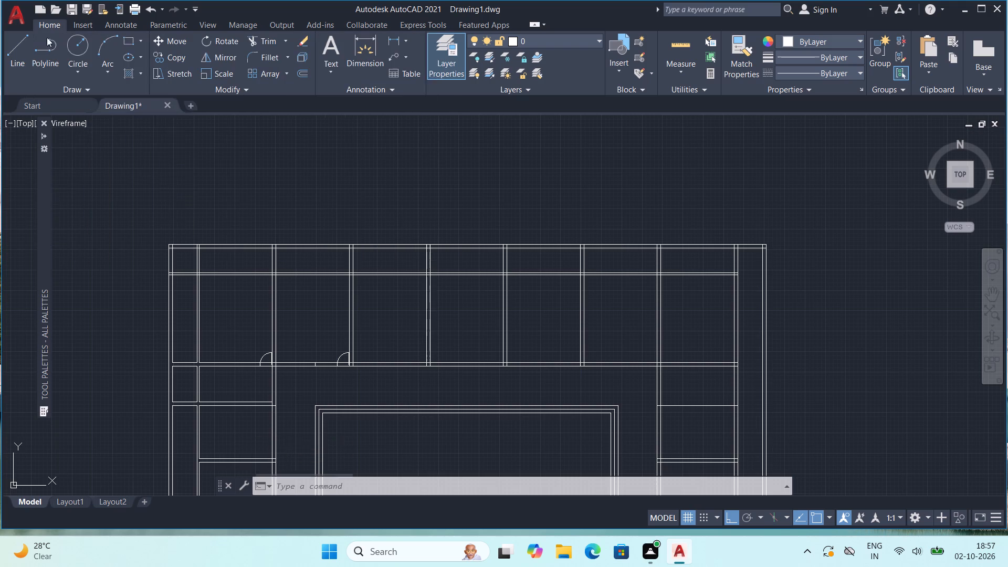
Set the doors layer's color to cyan.
middle_drag(329, 324, 328, 301)
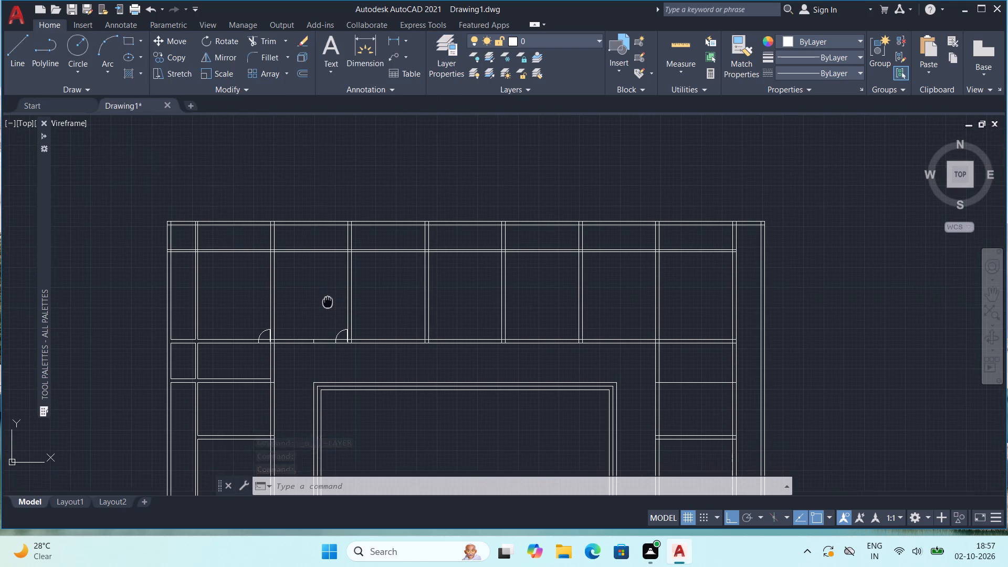
middle_drag(328, 301, 326, 282)
scroll(278, 232, up, 1)
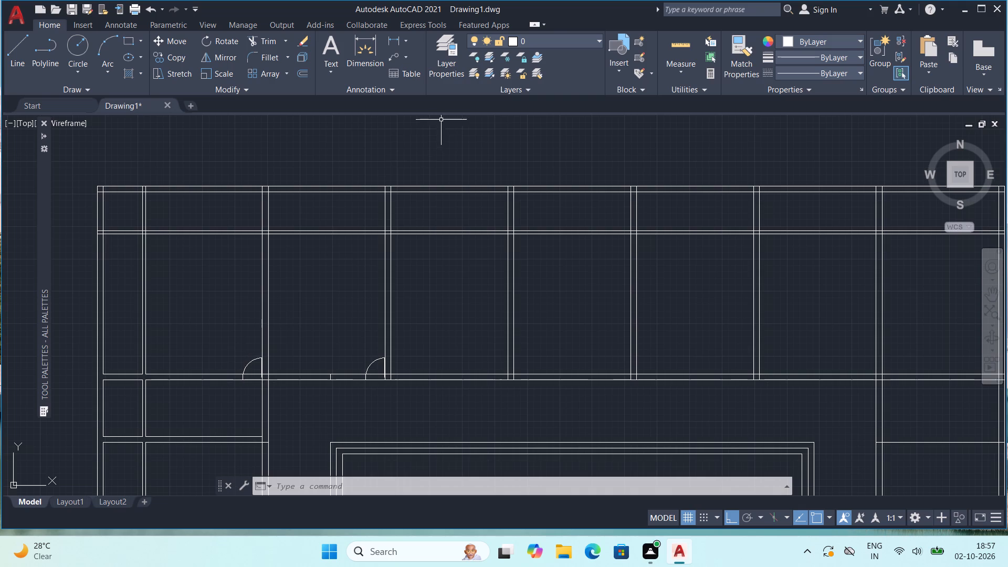
click(548, 43)
click(537, 34)
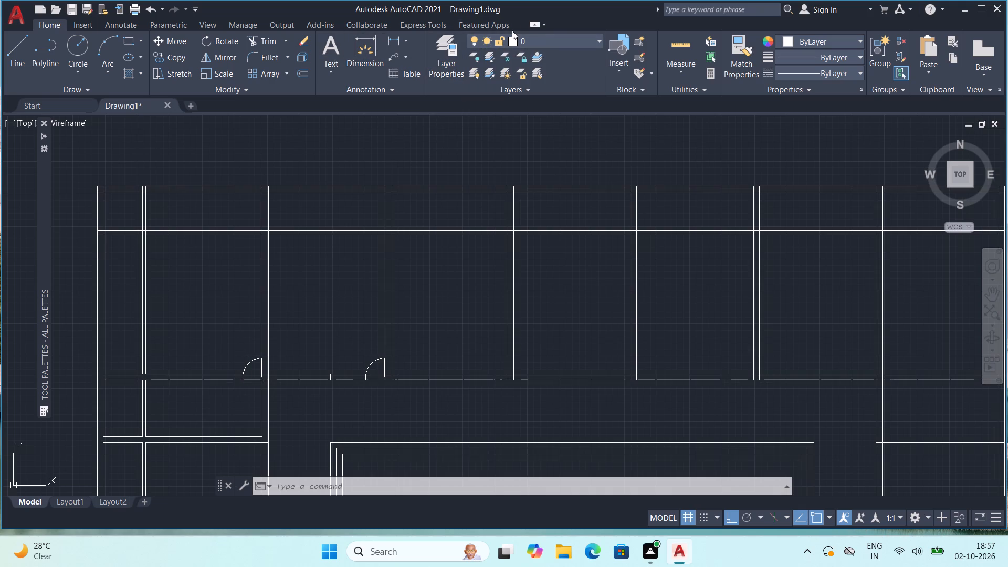
click(514, 42)
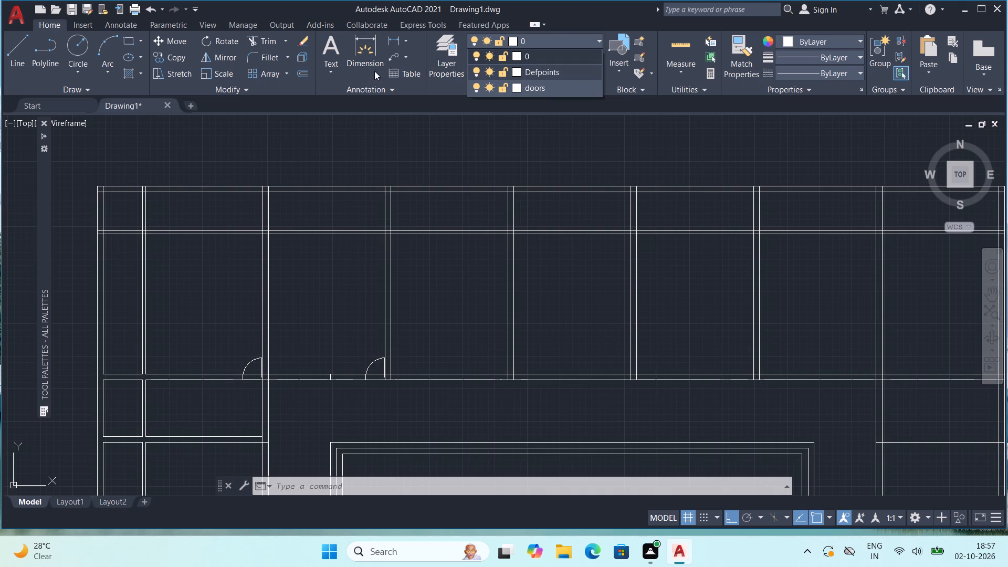
click(448, 40)
click(446, 37)
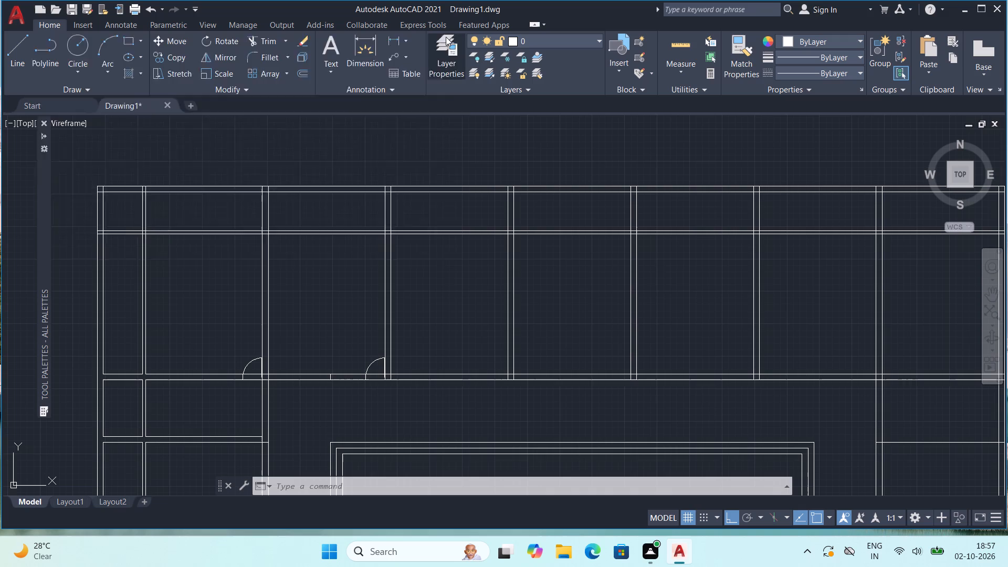
click(166, 114)
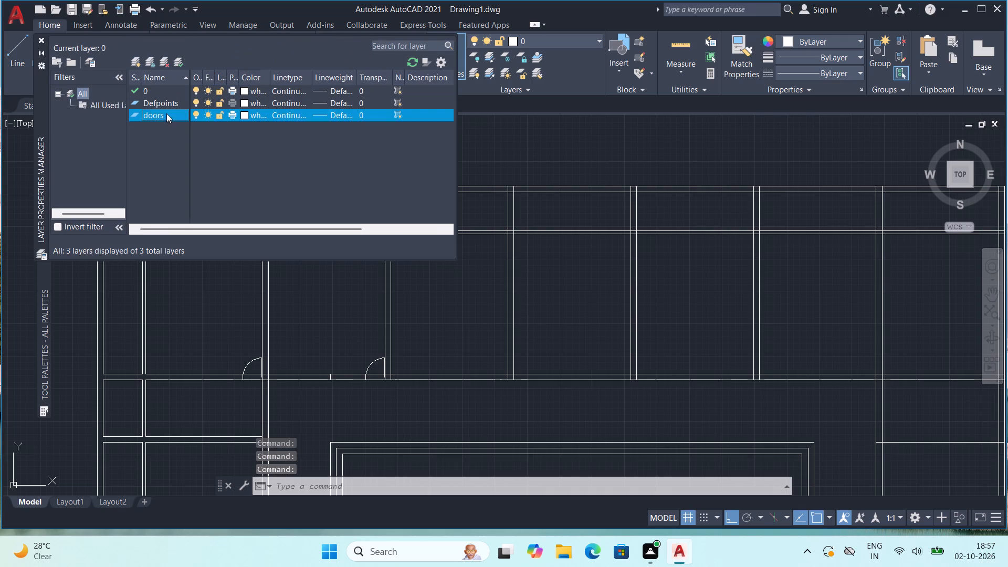
click(244, 110)
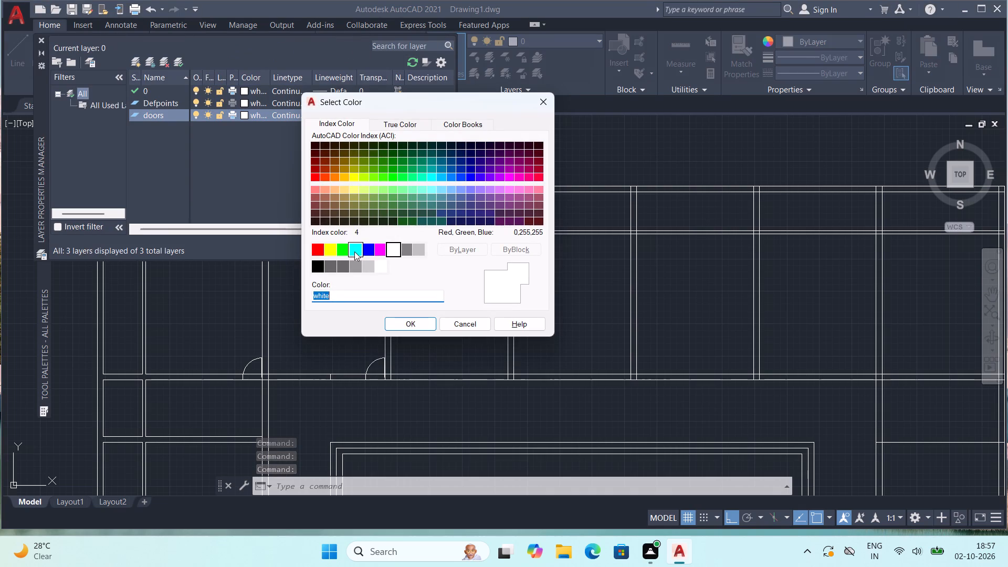
click(354, 251)
click(402, 322)
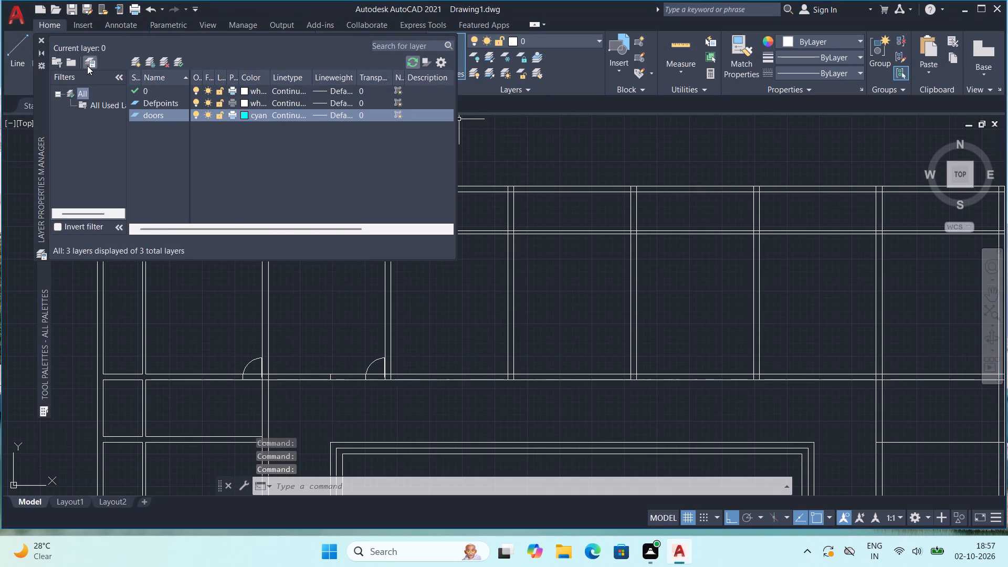
click(38, 37)
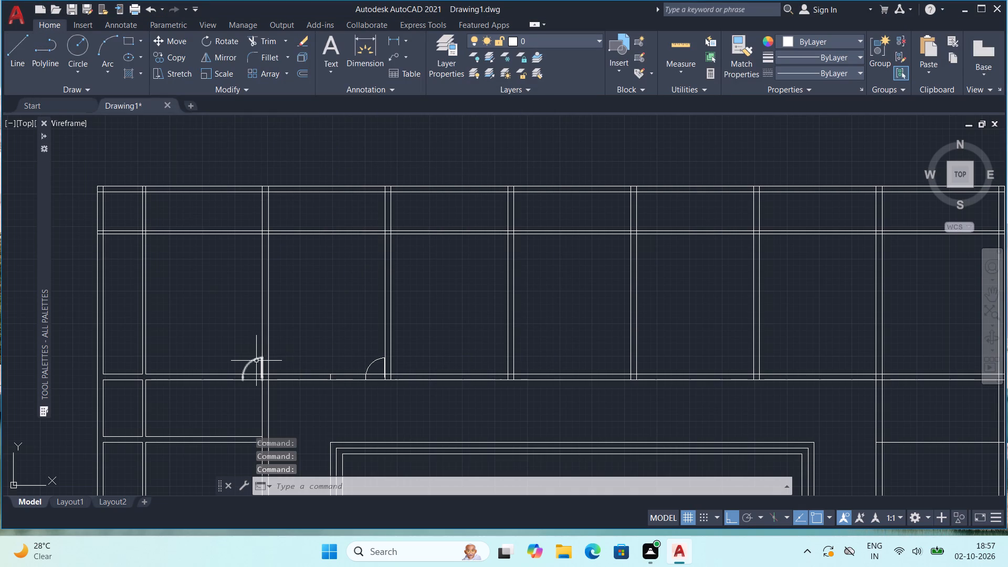
Assign the door in the upper row's first large room to the doors layer.
click(256, 361)
click(559, 39)
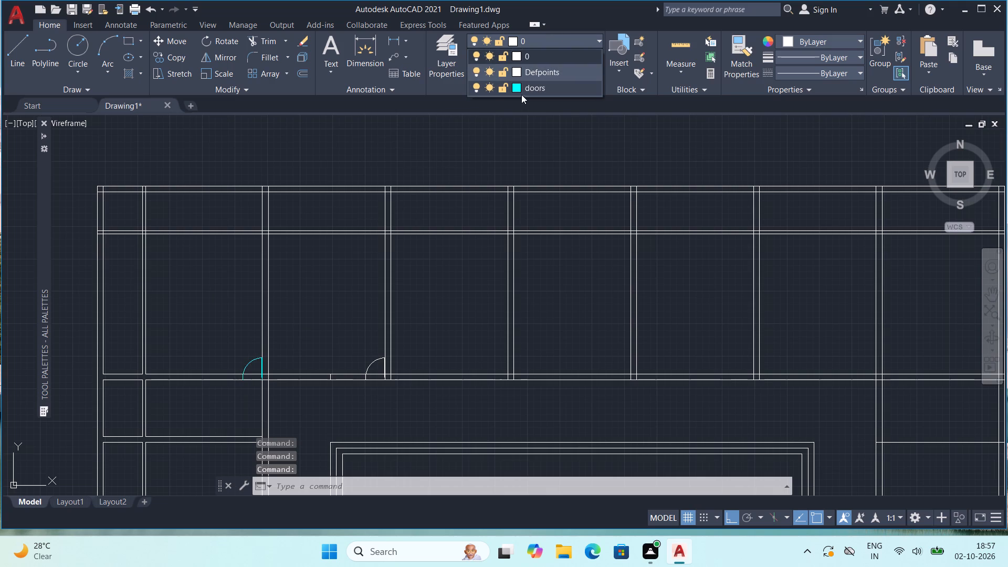
click(524, 85)
middle_drag(317, 344, 355, 275)
scroll(420, 291, down, 3)
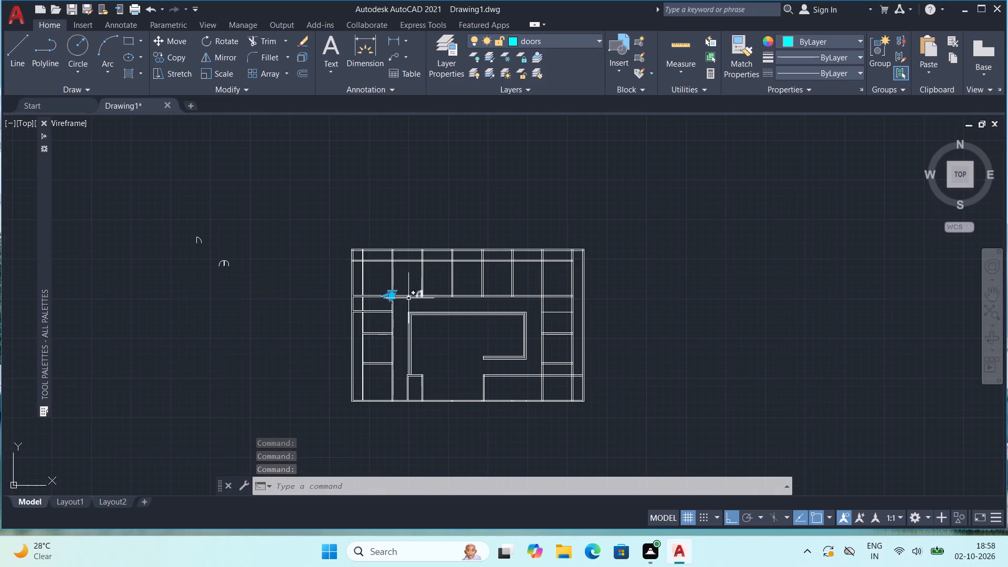
Assign the door in the upper row's second large room to the doors layer.
scroll(161, 283, up, 3)
middle_drag(407, 225, 349, 341)
scroll(295, 274, down, 2)
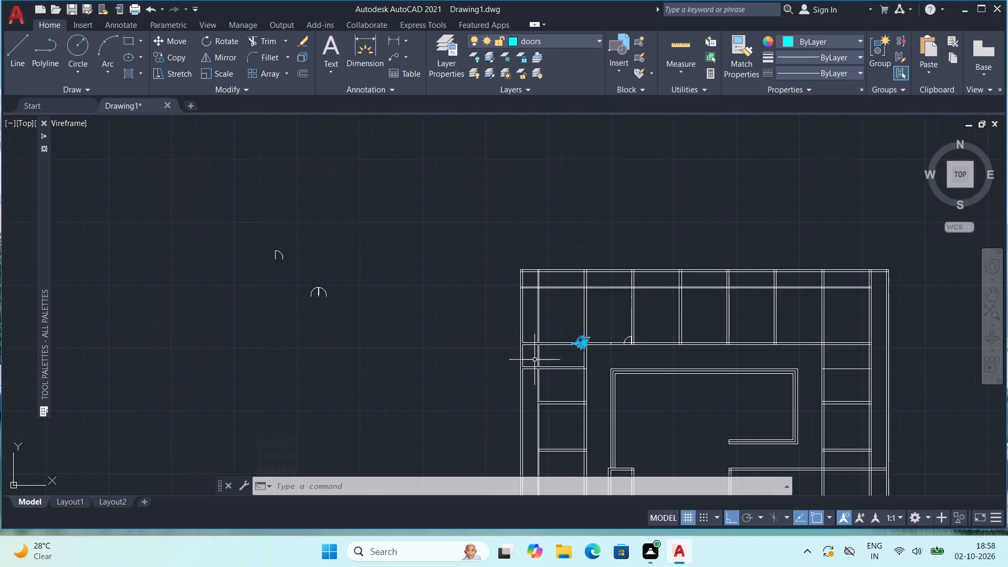
key(Escape)
scroll(603, 354, up, 3)
click(697, 288)
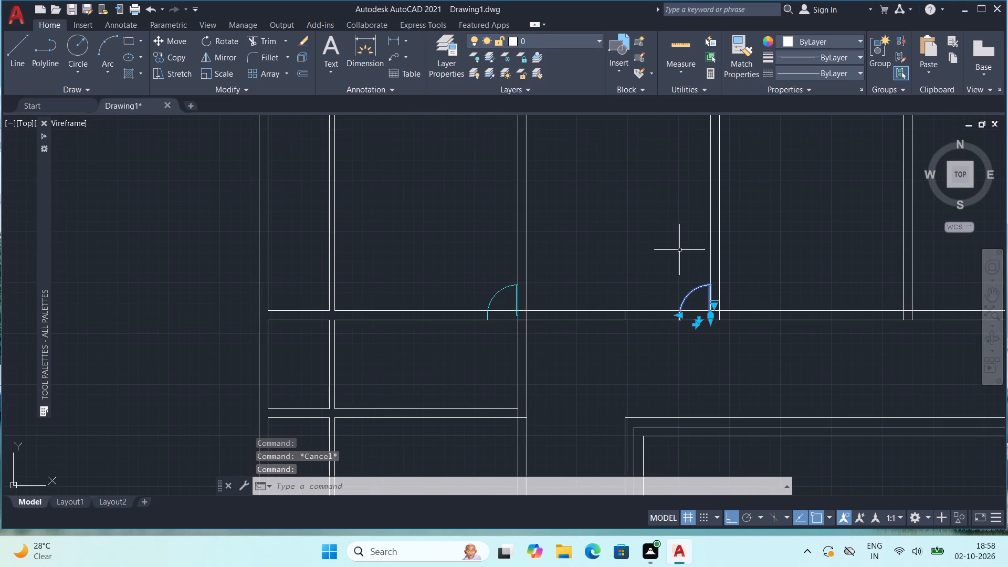
click(561, 37)
click(543, 89)
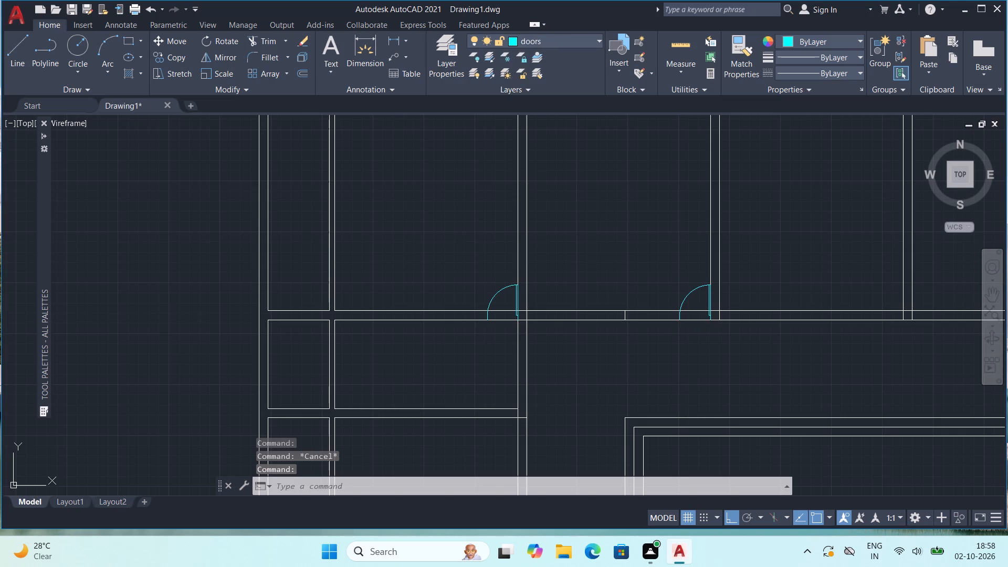
Copy the second large room's door into the upper row's third and fourth large rooms, at their lower-right inside corners.
middle_drag(635, 293, 430, 314)
key(ctrl+c)
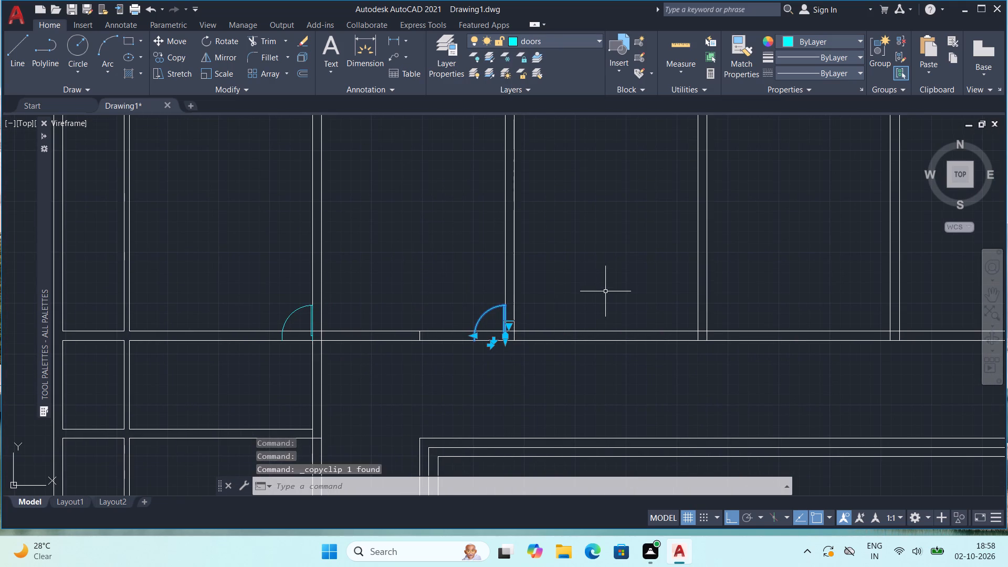
key(ctrl+v)
scroll(681, 359, up, 2)
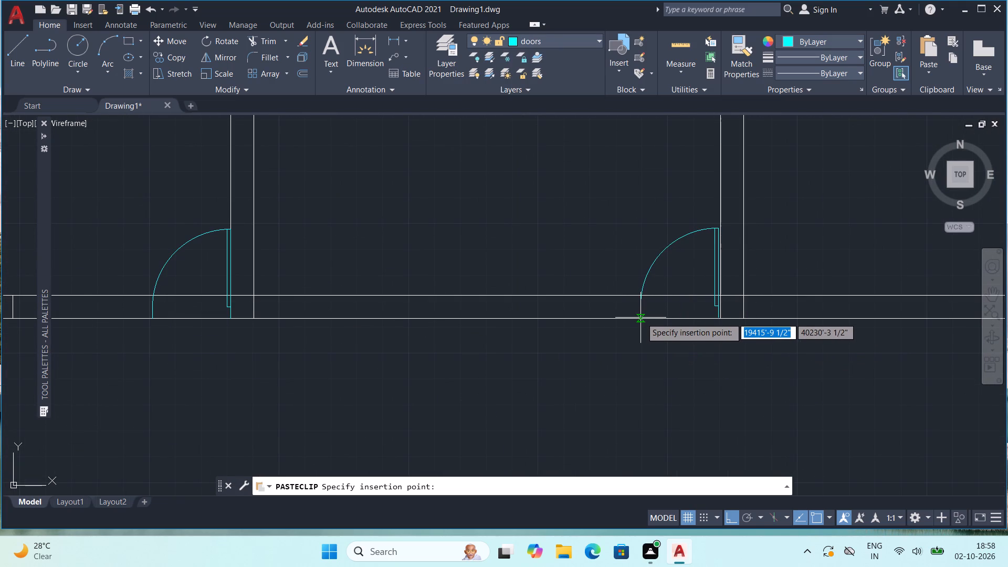
click(643, 318)
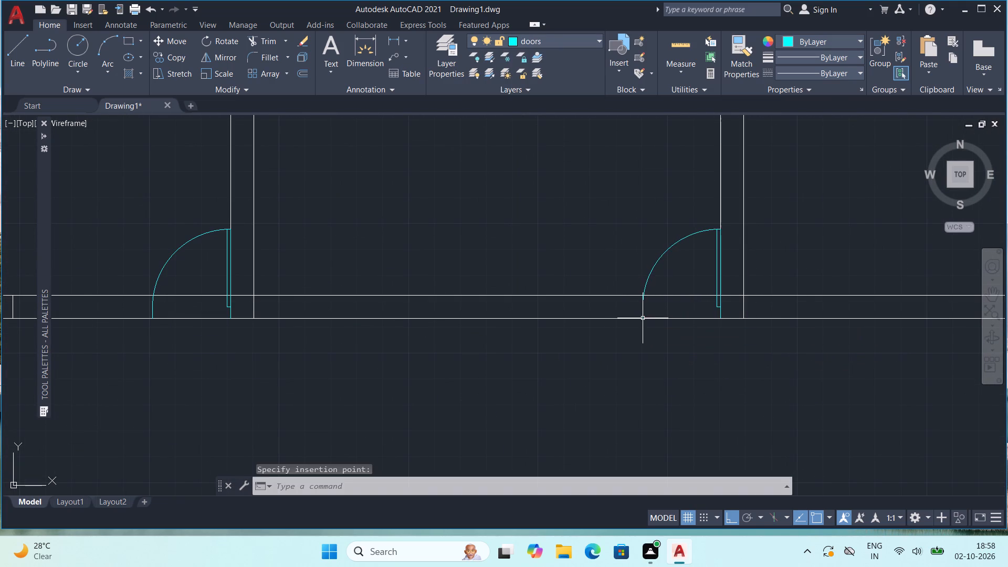
scroll(652, 313, down, 2)
middle_drag(820, 299, 502, 330)
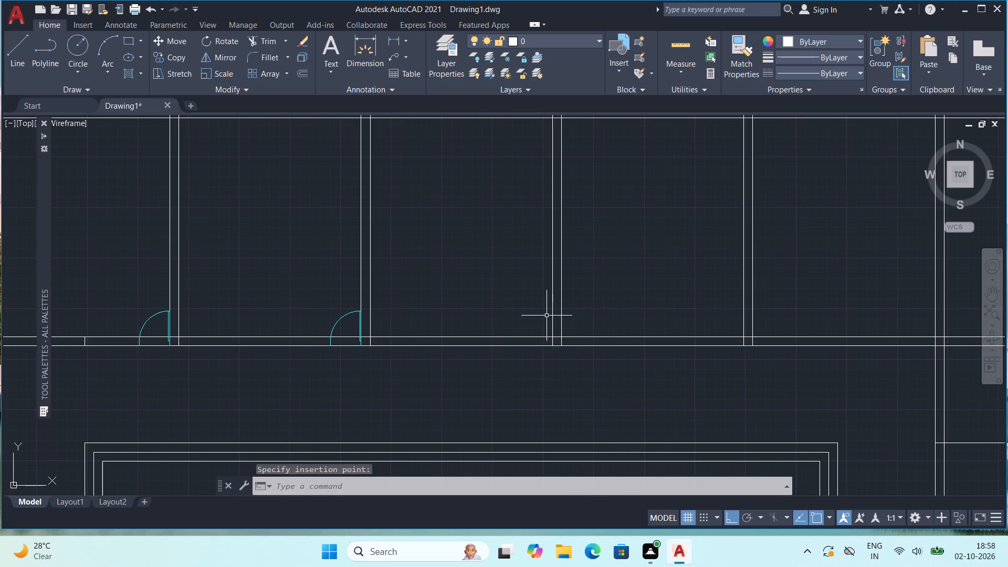
key(ctrl+v)
scroll(573, 308, up, 3)
scroll(607, 332, down, 4)
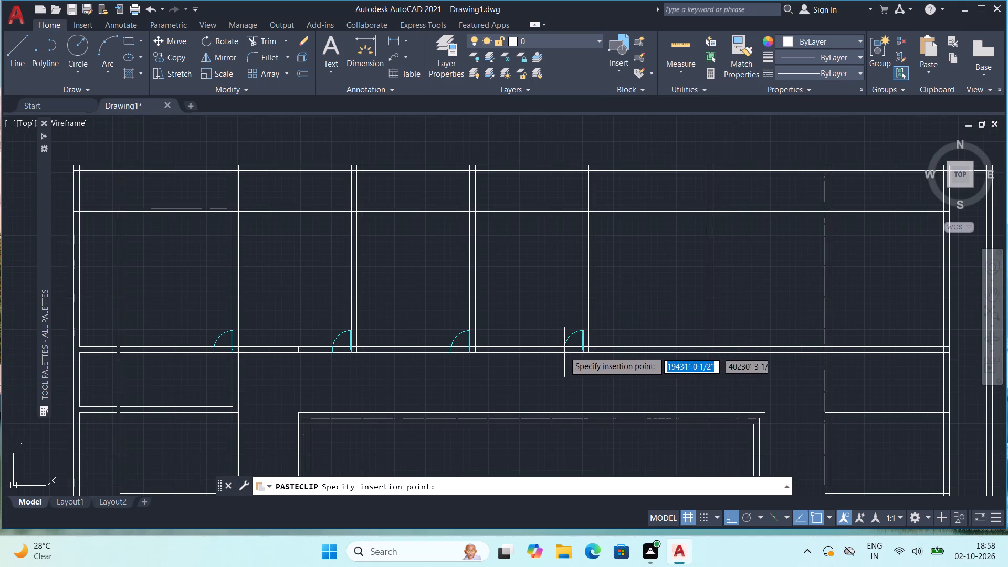
scroll(560, 345, up, 3)
click(591, 376)
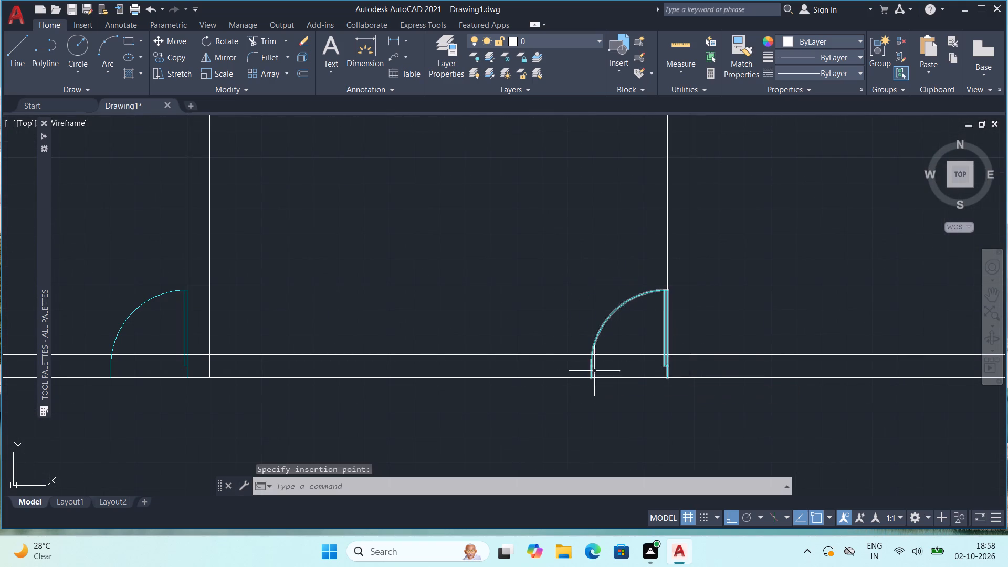
Paste the same door into the upper row's fifth and sixth large rooms, at their lower-right inside corners.
scroll(604, 356, down, 2)
middle_drag(732, 312, 337, 337)
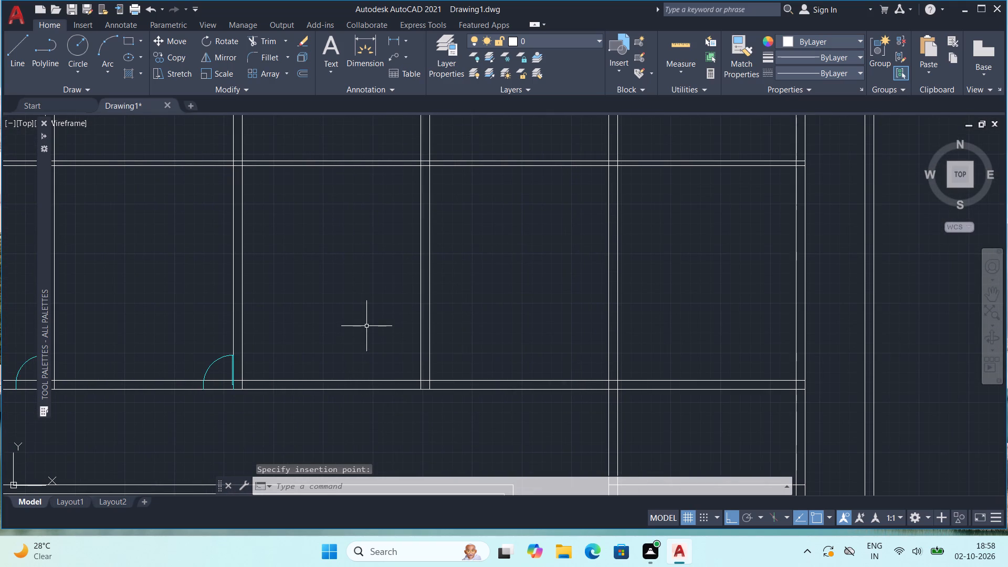
key(ctrl+v)
scroll(449, 348, up, 2)
middle_drag(350, 432, 349, 329)
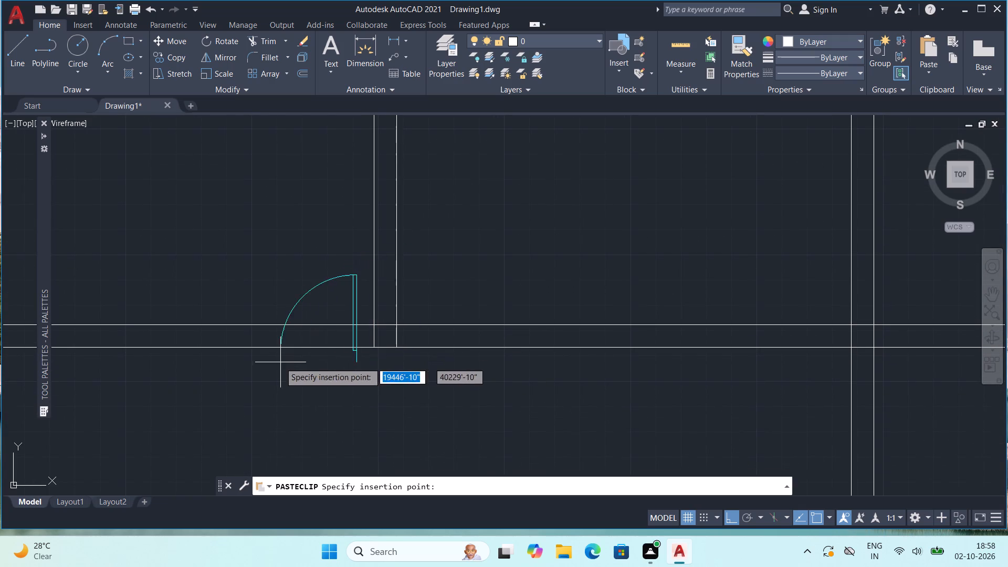
click(297, 346)
scroll(377, 341, down, 2)
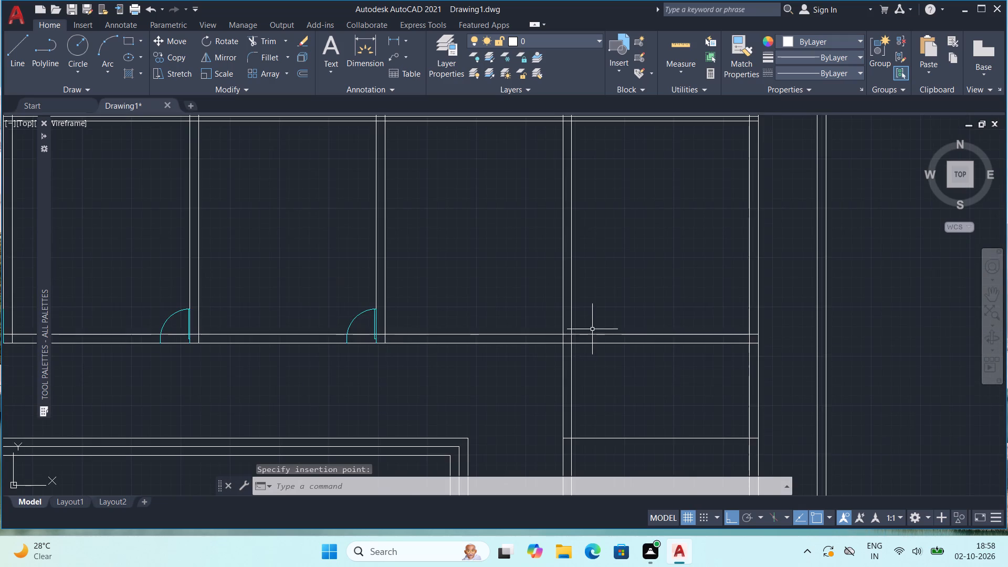
middle_drag(592, 329, 453, 333)
key(ctrl+v)
scroll(423, 344, up, 4)
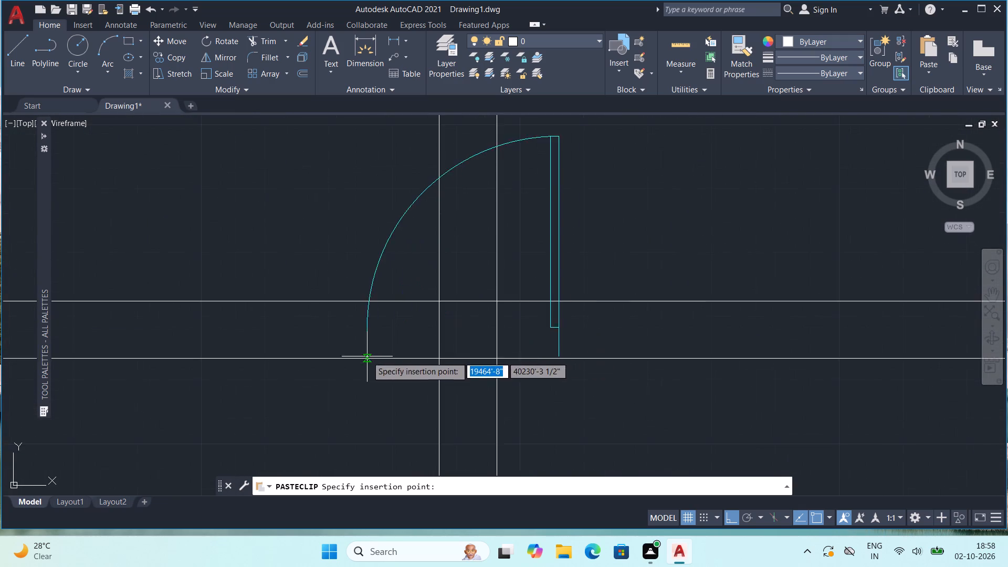
scroll(367, 356, up, 2)
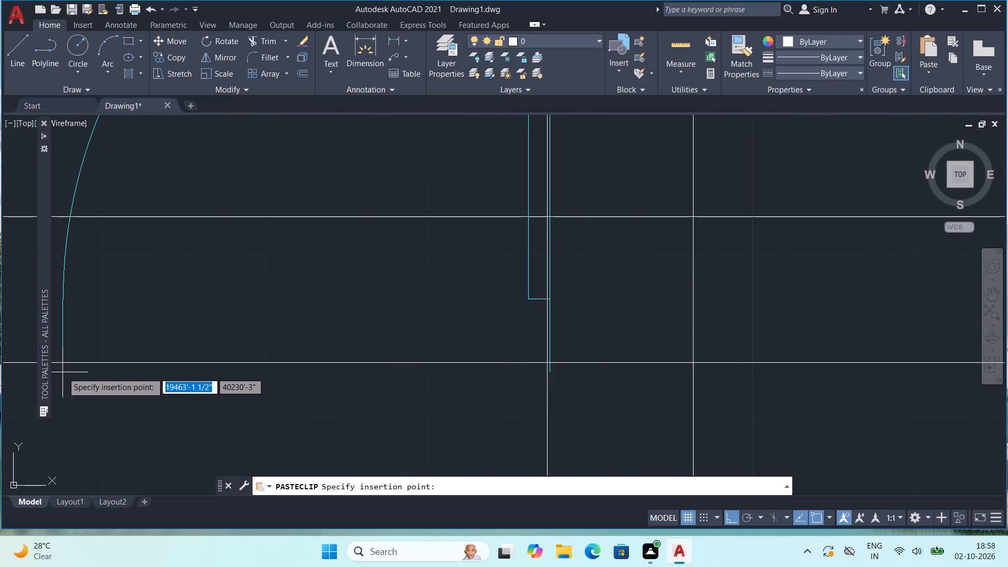
click(60, 365)
Assign the right-hand door of the spare back-to-back pair outside the plan to the doors layer.
scroll(128, 366, down, 6)
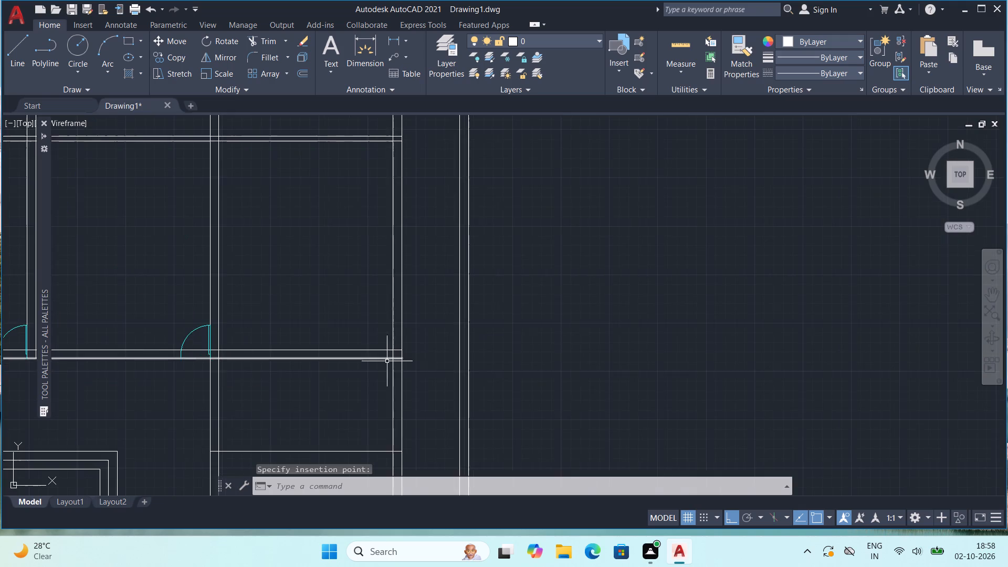
middle_drag(415, 367, 526, 328)
scroll(461, 314, up, 2)
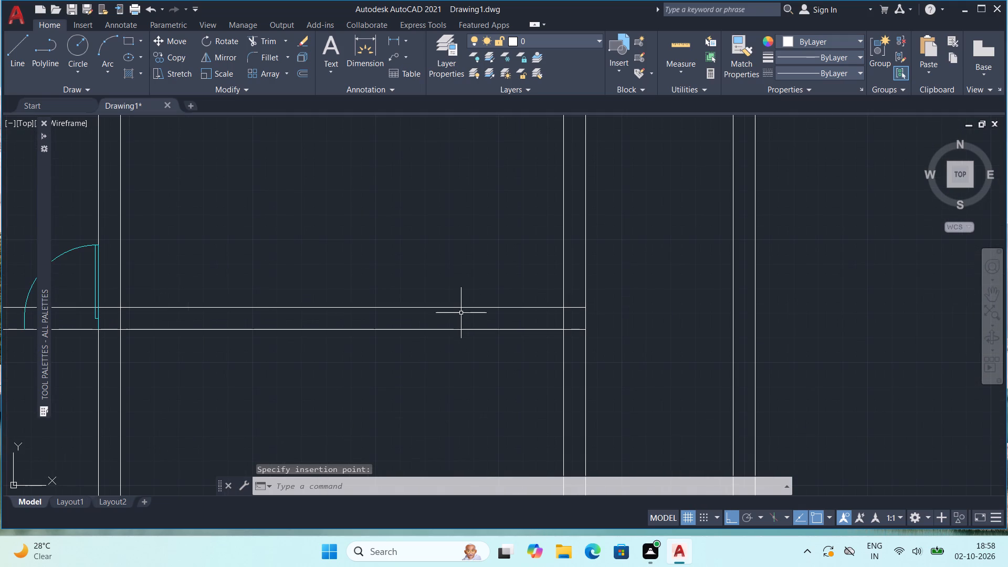
scroll(295, 303, down, 2)
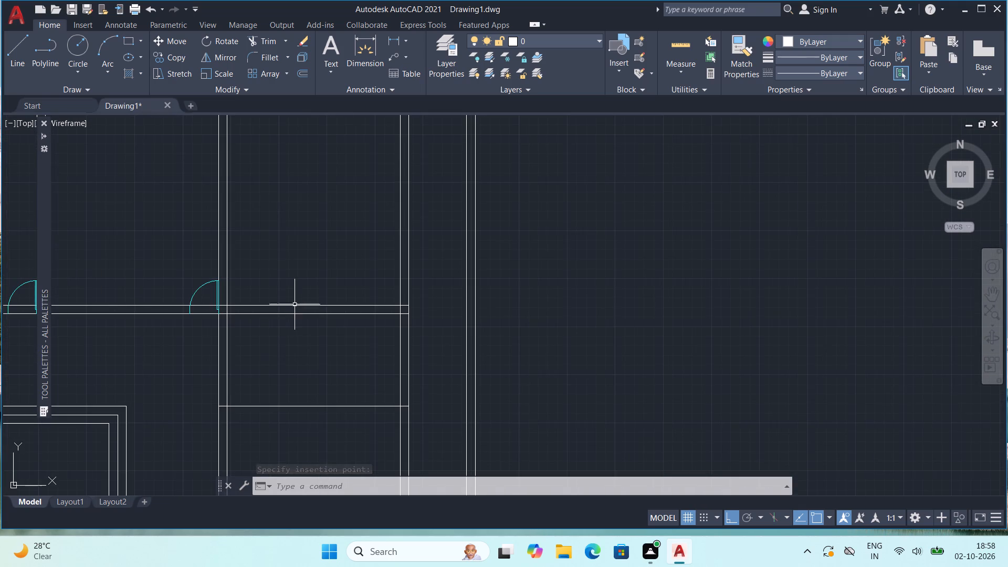
middle_drag(247, 298, 722, 307)
scroll(665, 269, down, 4)
scroll(372, 238, up, 2)
scroll(369, 308, up, 3)
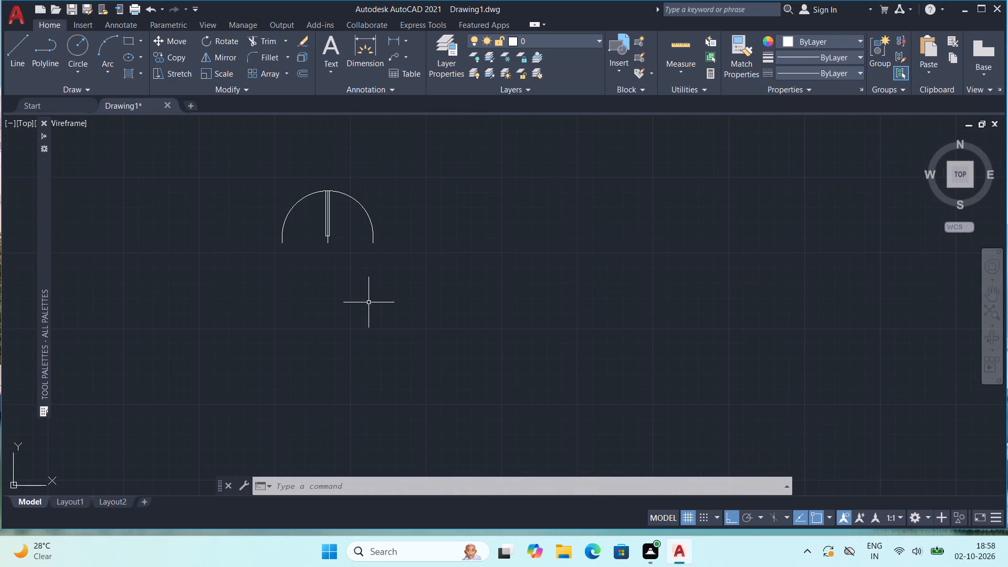
click(367, 212)
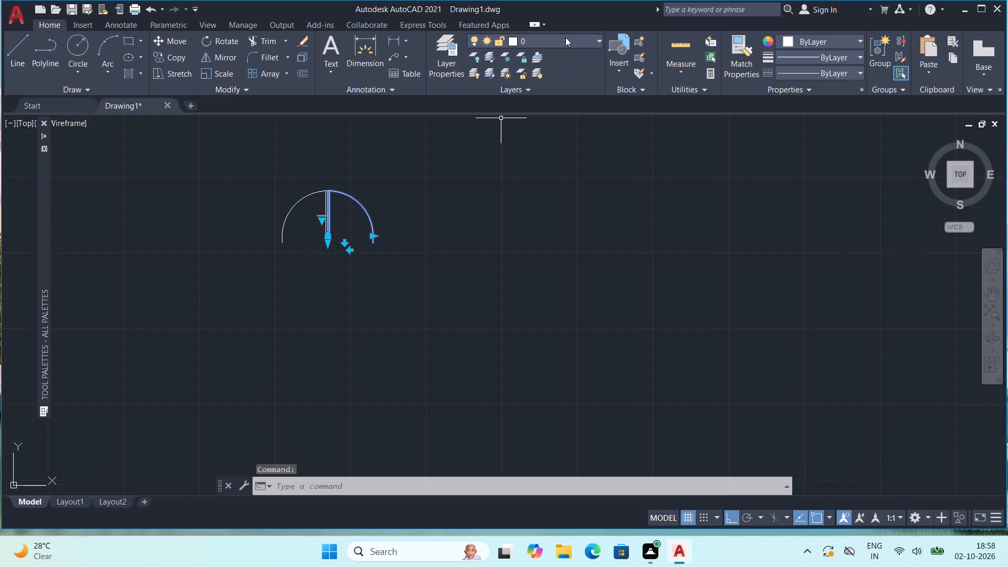
click(565, 37)
click(524, 85)
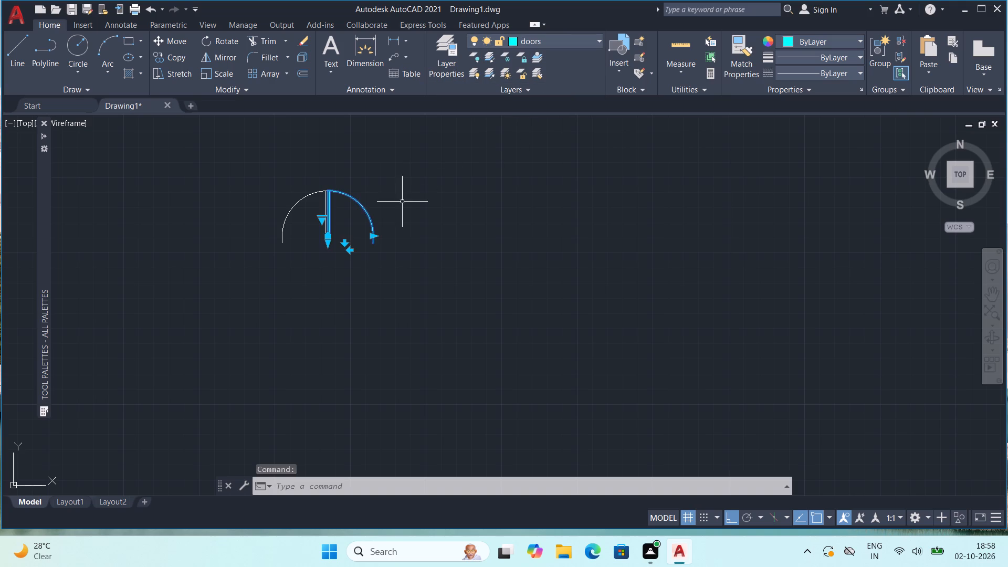
Copy that right-hand spare door into the upper row's last large room, at its lower-left inside corner.
key(ctrl+c)
key(ctrl+v)
scroll(644, 366, down, 3)
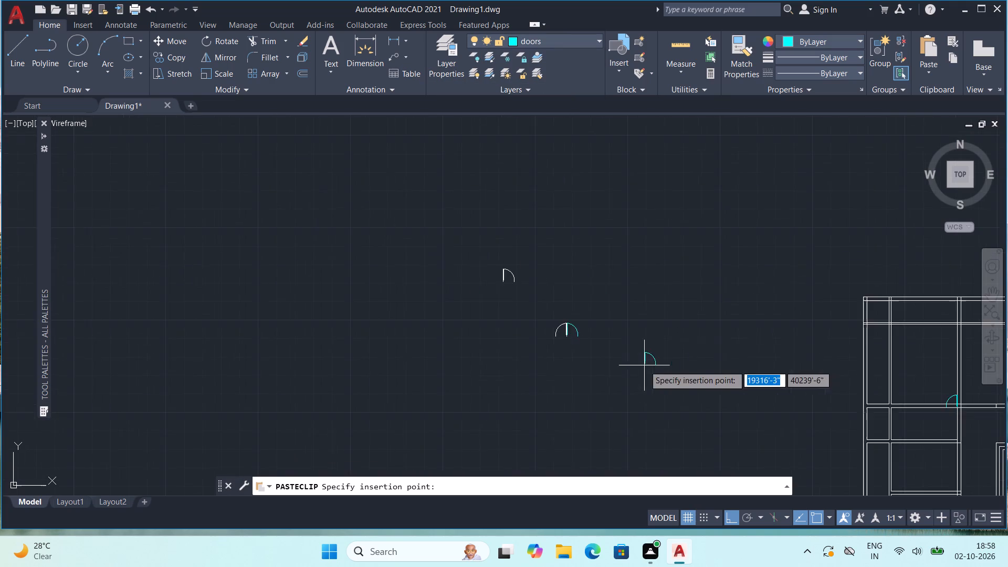
scroll(645, 364, down, 2)
middle_drag(759, 358, 175, 320)
scroll(294, 317, up, 6)
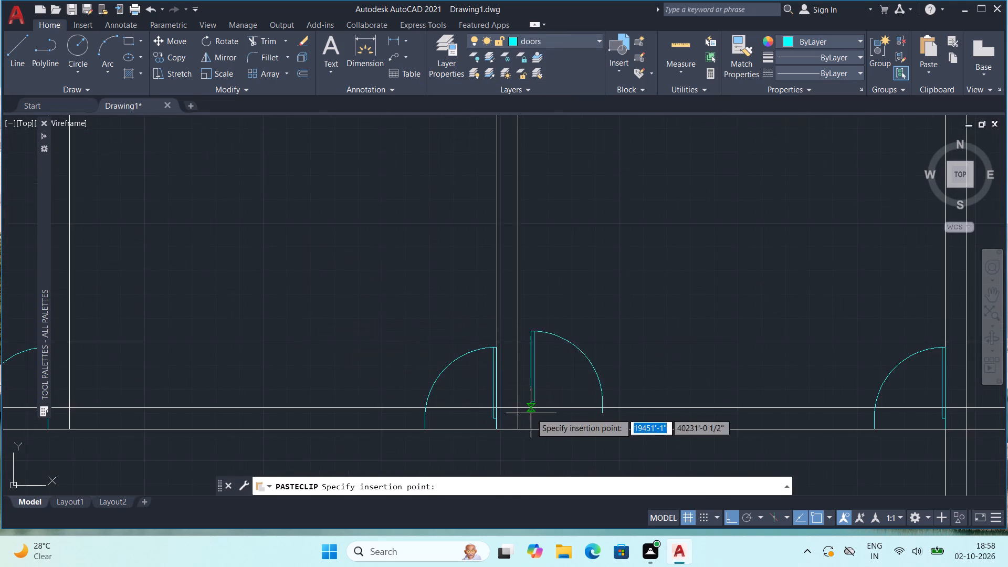
middle_drag(530, 409, 104, 214)
scroll(603, 216, down, 2)
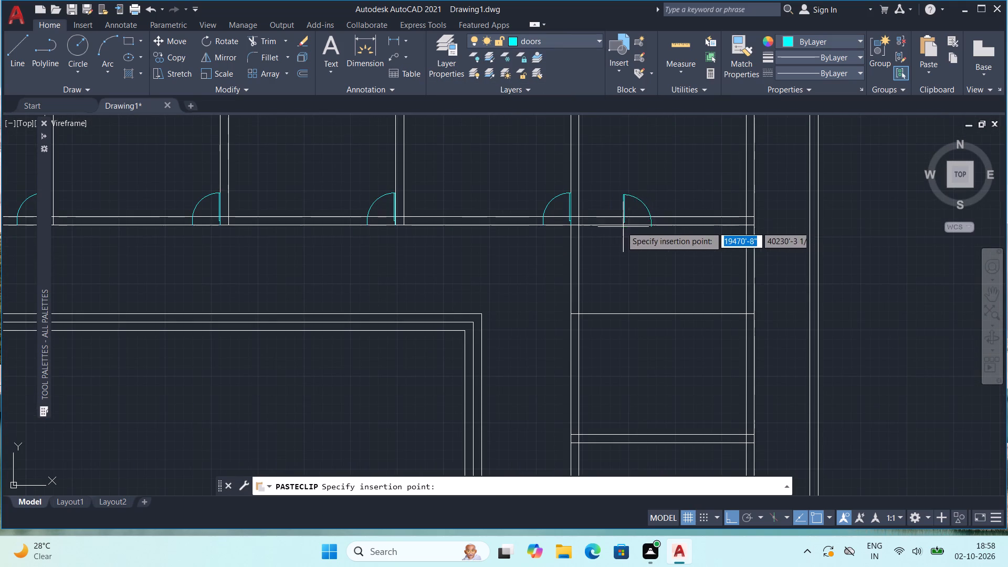
scroll(559, 213, up, 3)
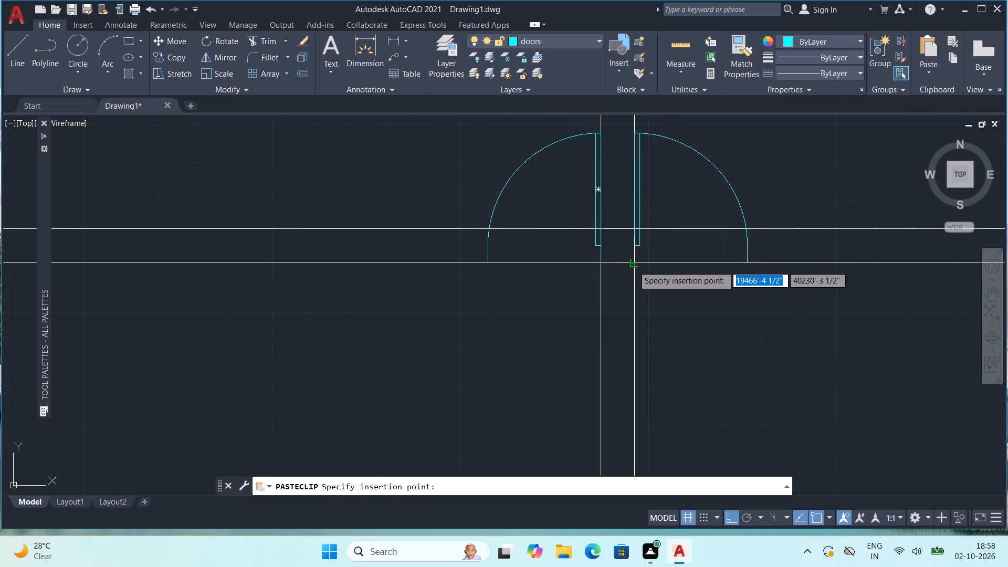
click(633, 265)
Review the plan and quick-measure the sizes of the rooms in the left column.
scroll(639, 261, down, 7)
middle_drag(571, 345, 534, 246)
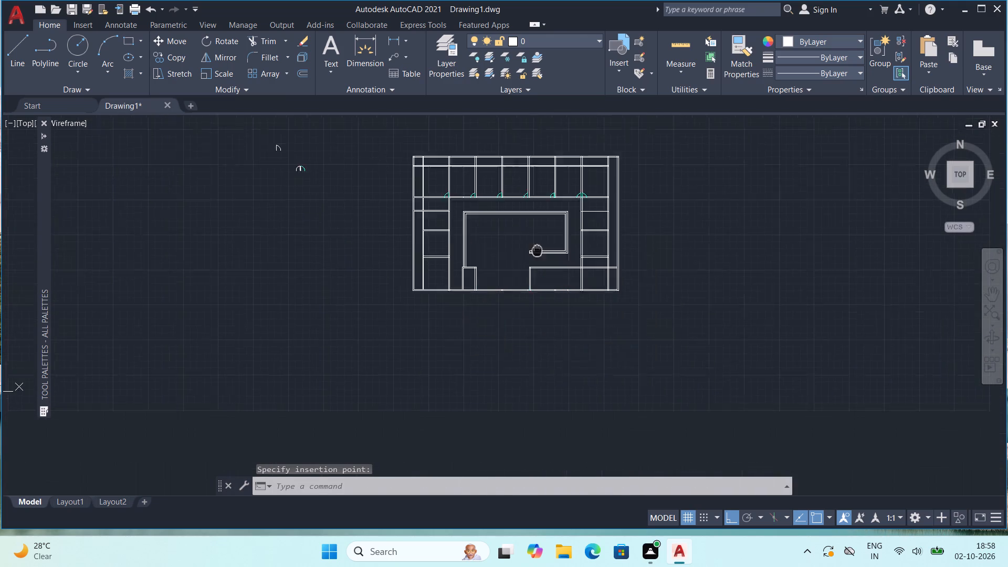
middle_drag(534, 246, 410, 196)
middle_drag(341, 200, 362, 242)
scroll(363, 240, up, 2)
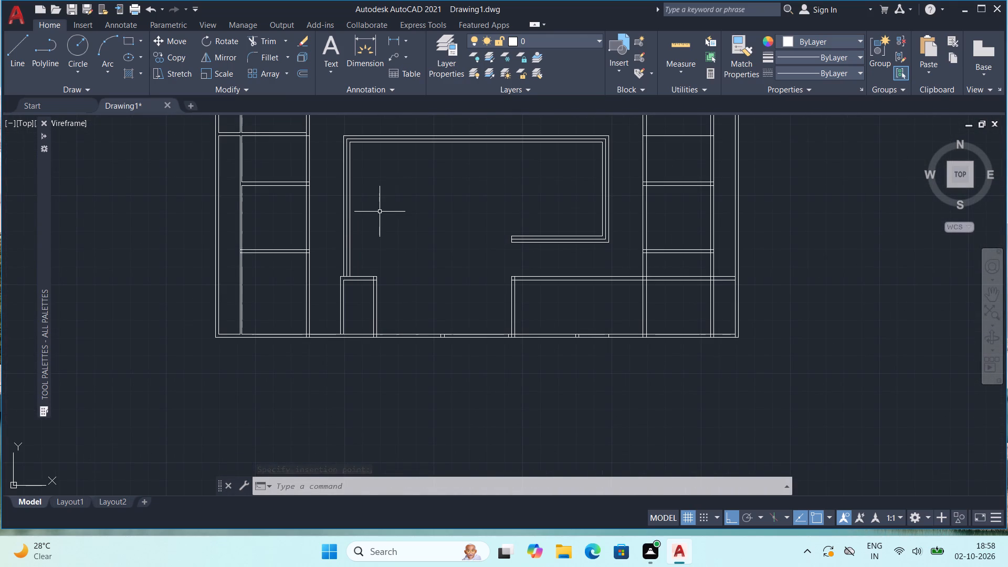
middle_drag(353, 237, 370, 373)
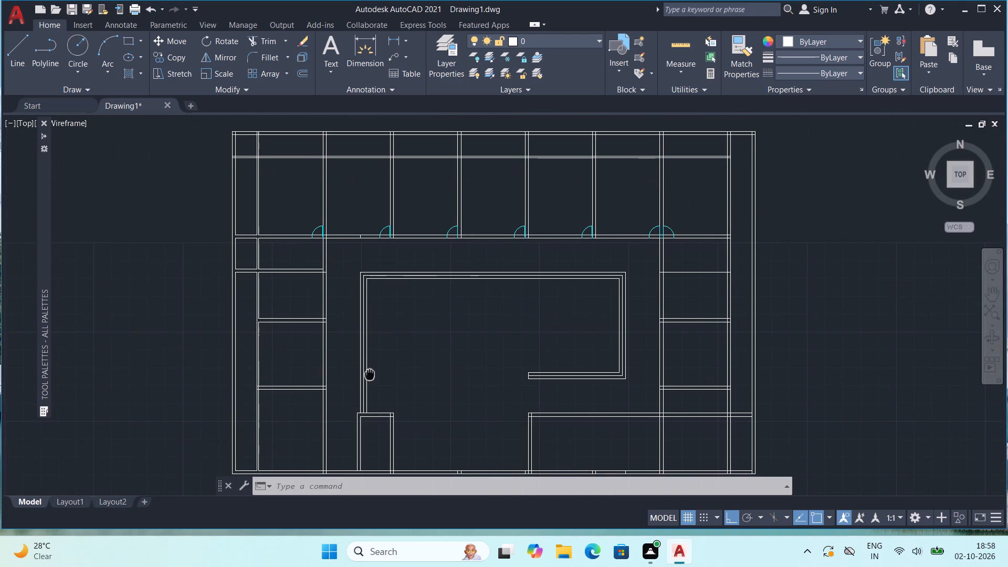
middle_drag(370, 373, 371, 372)
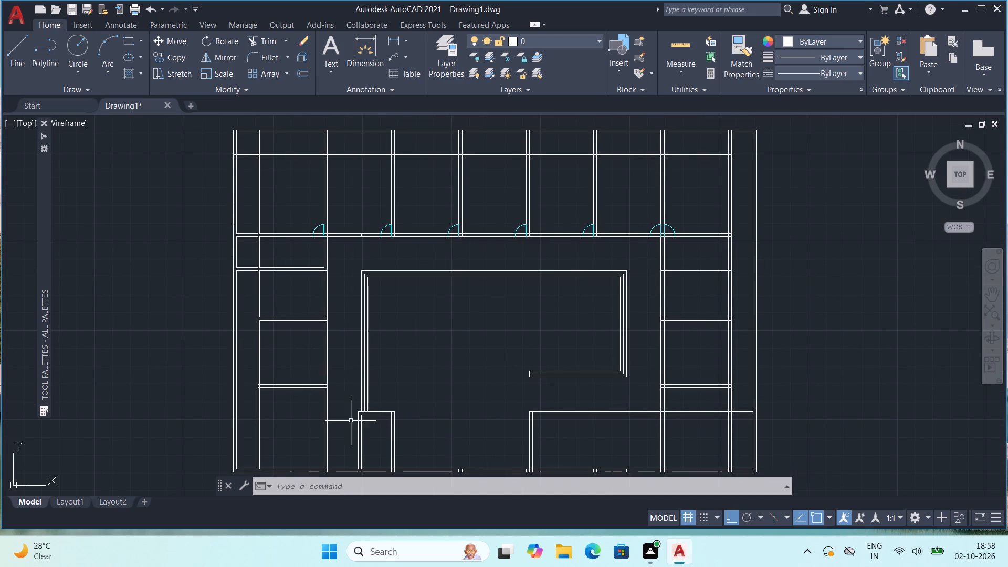
scroll(346, 422, up, 1)
middle_drag(348, 415, 358, 390)
scroll(358, 384, down, 1)
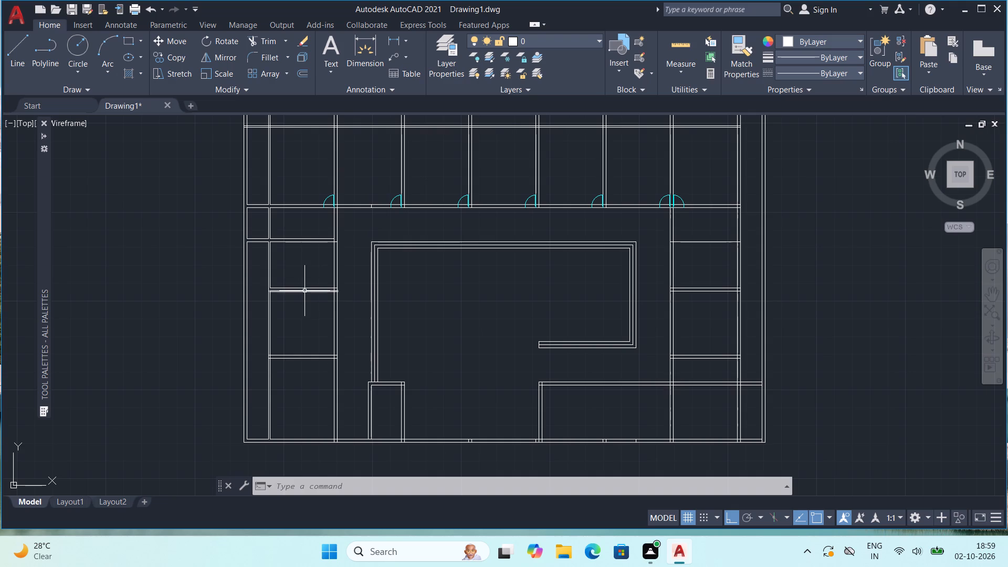
click(685, 45)
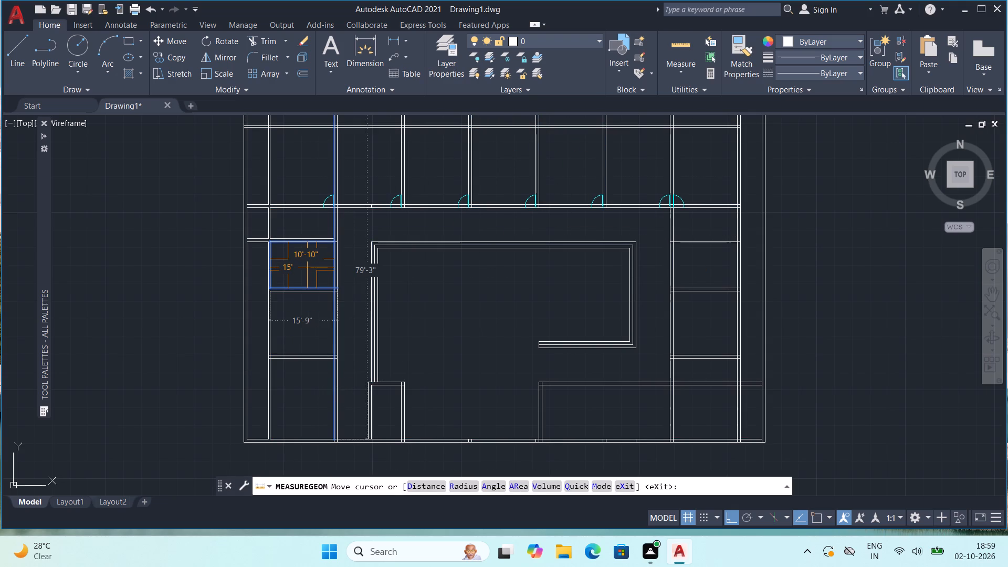
middle_drag(336, 324, 360, 308)
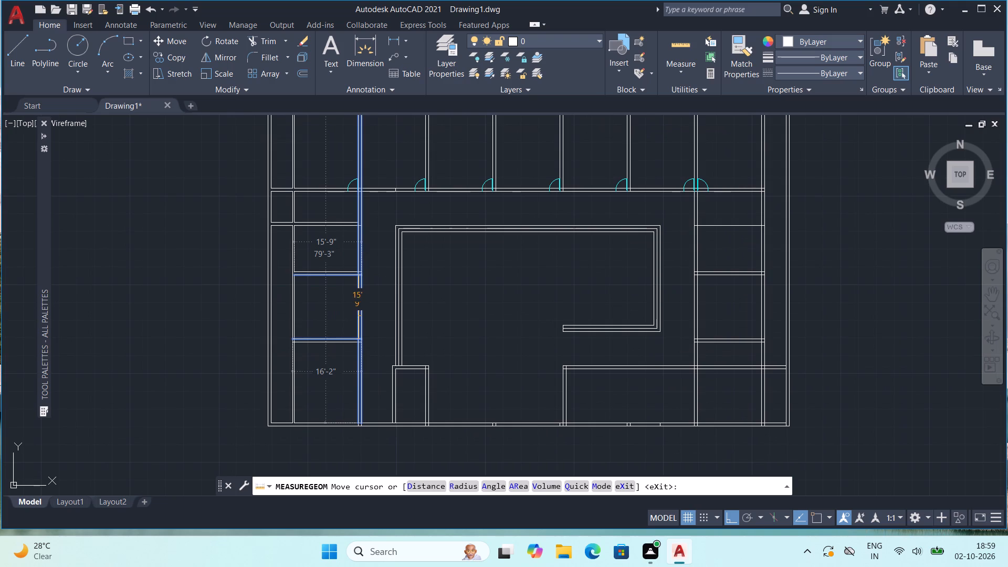
key(Escape)
Trim the overlapping lines where the left column's inner long wall meets the bottom outer wall, opening that junction.
middle_drag(319, 405, 331, 371)
scroll(366, 326, up, 1)
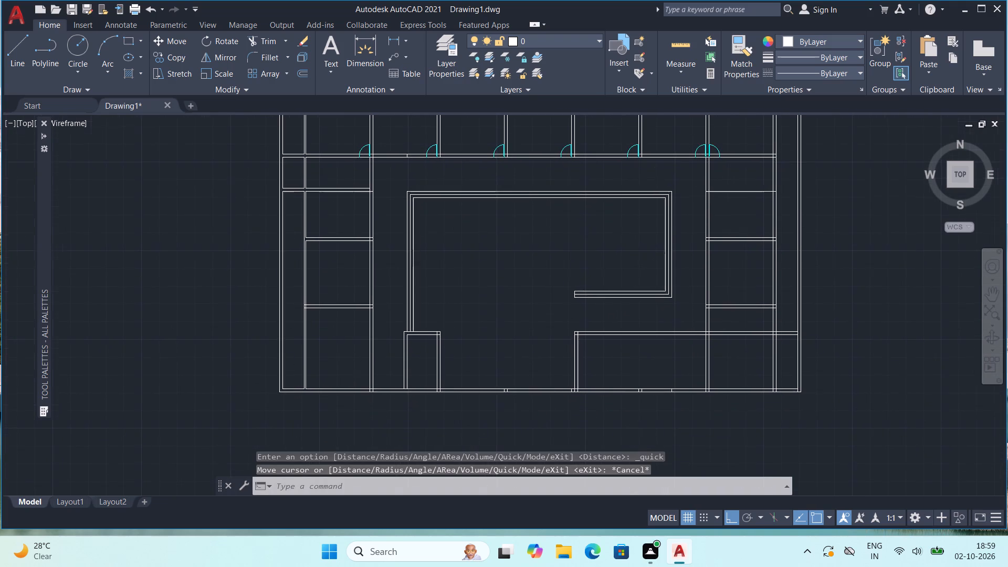
middle_drag(333, 371, 343, 318)
scroll(334, 318, up, 2)
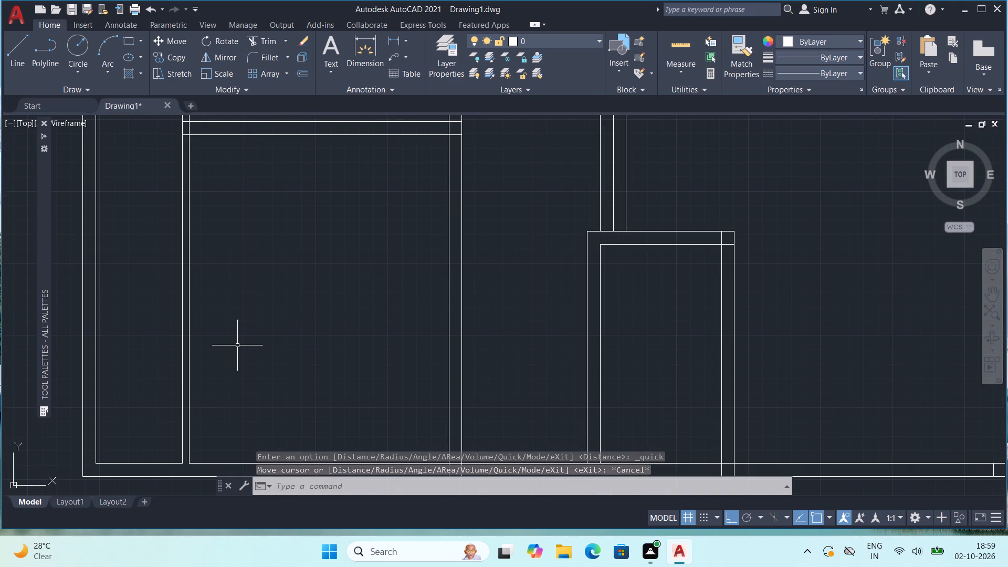
middle_drag(254, 377, 264, 328)
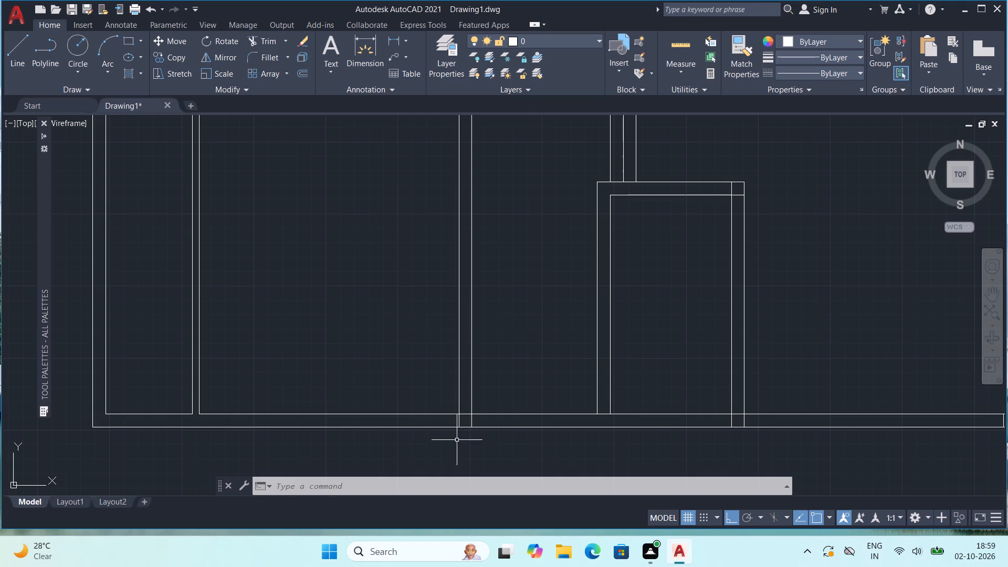
key(t)
key(r)
key(Return)
scroll(468, 419, up, 2)
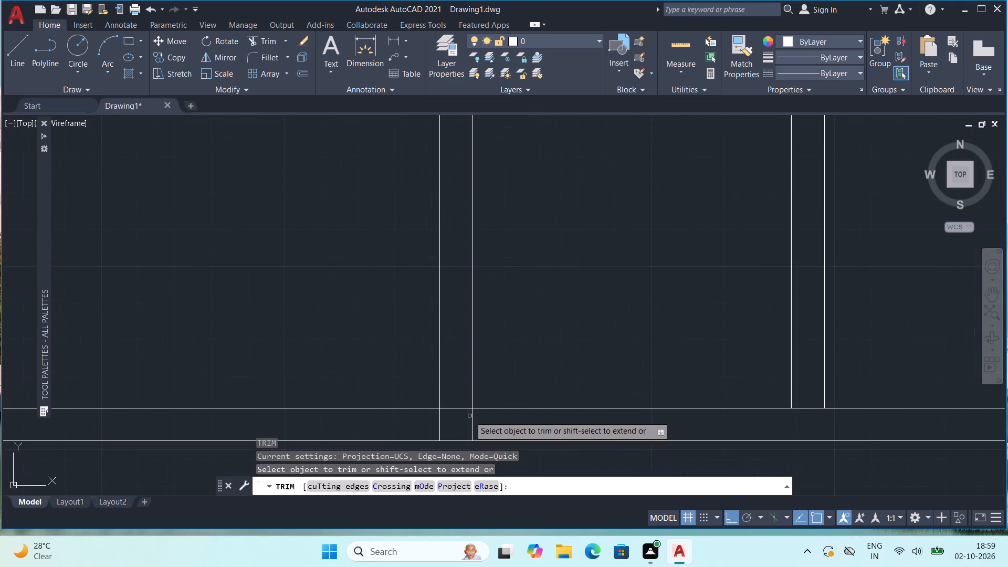
drag(447, 387, 434, 429)
drag(434, 426, 485, 423)
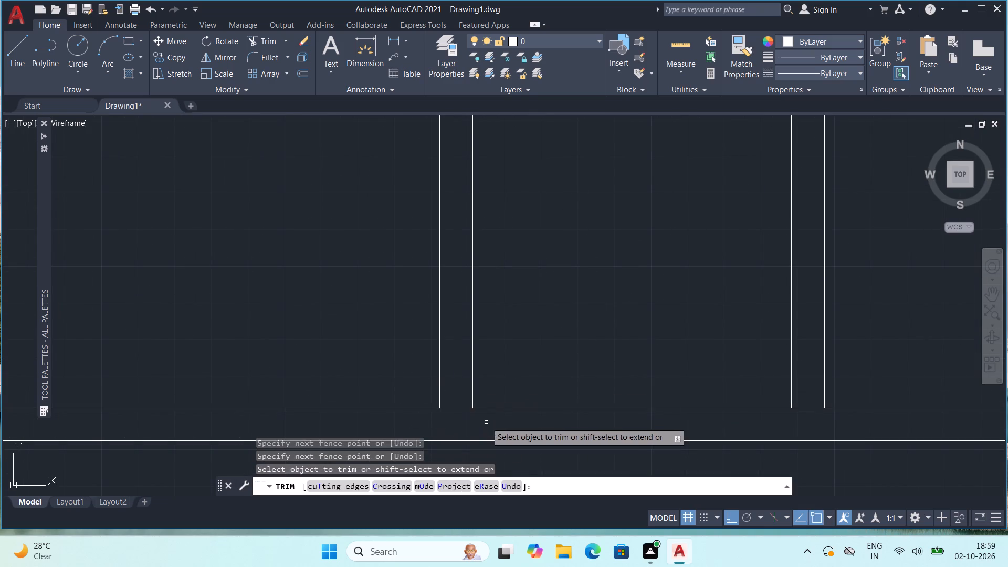
scroll(410, 415, down, 2)
middle_drag(345, 327, 396, 394)
key(Escape)
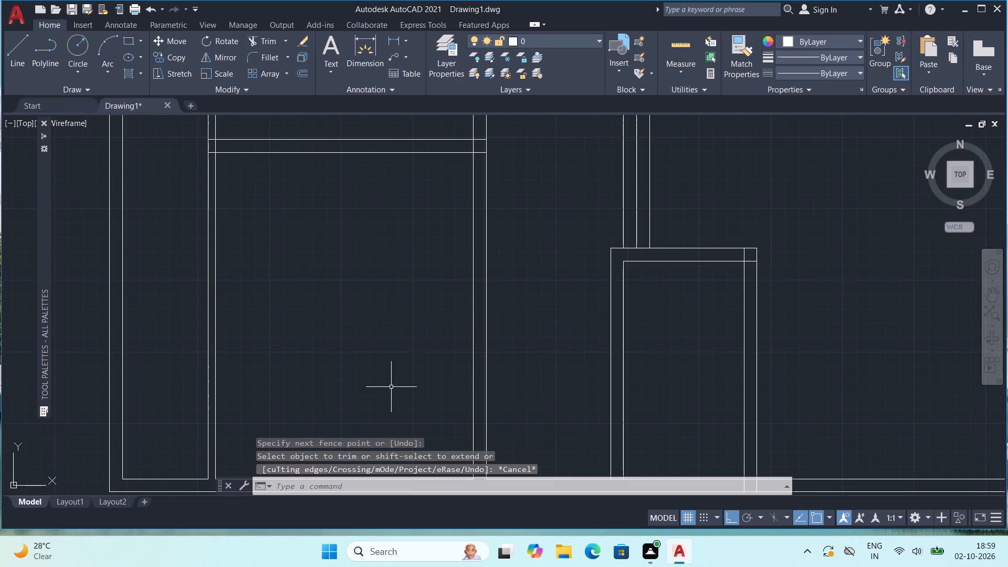
key(Escape)
Quick-measure the size of the bottom room in the left column.
middle_drag(379, 321, 390, 364)
click(690, 41)
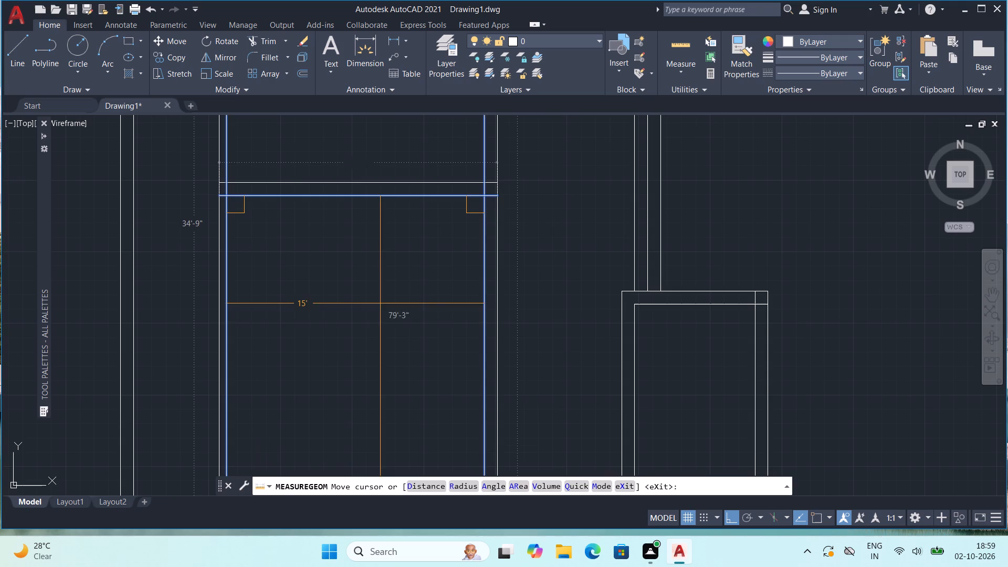
scroll(361, 314, down, 3)
key(Escape)
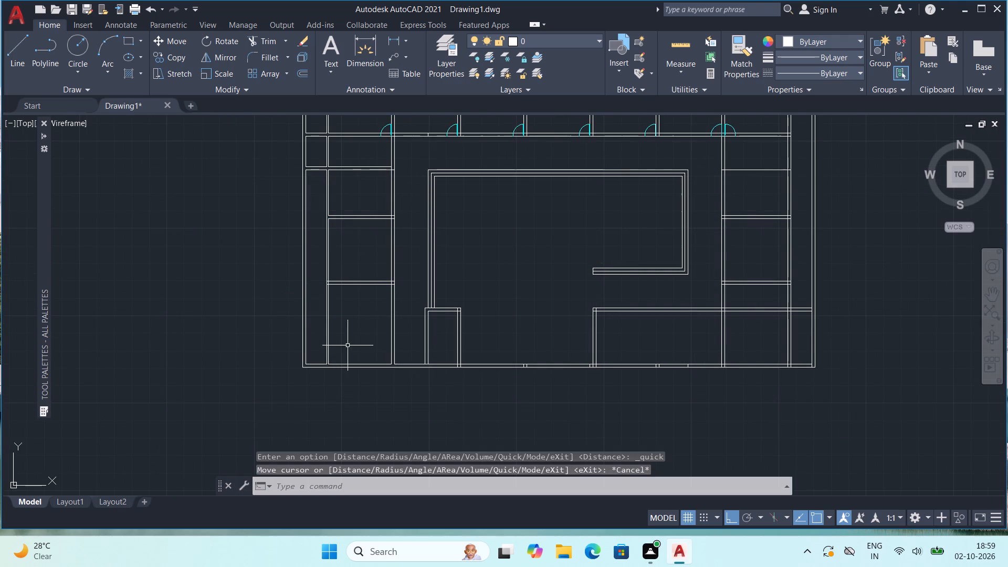
middle_drag(347, 345, 345, 297)
scroll(345, 298, up, 2)
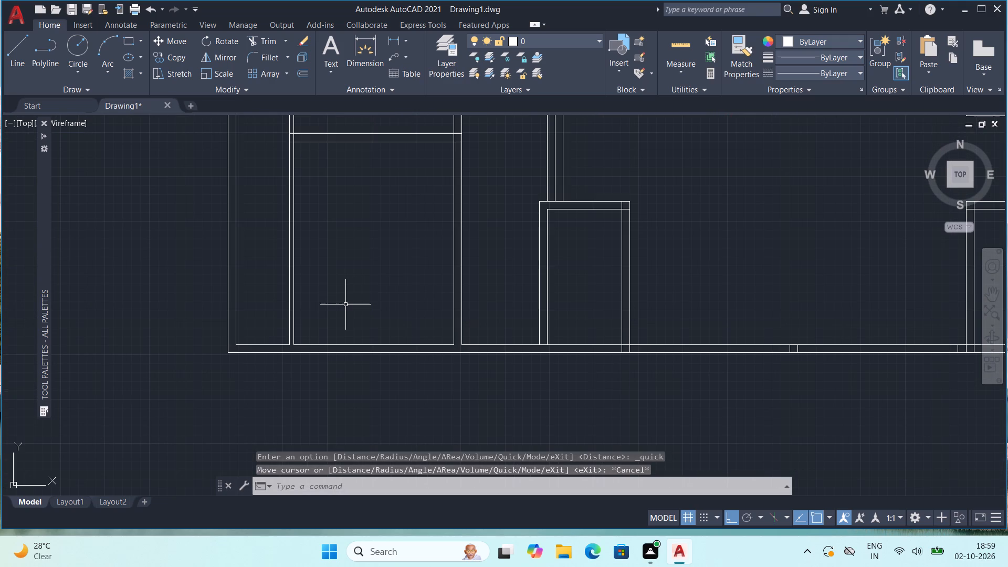
scroll(345, 313, down, 1)
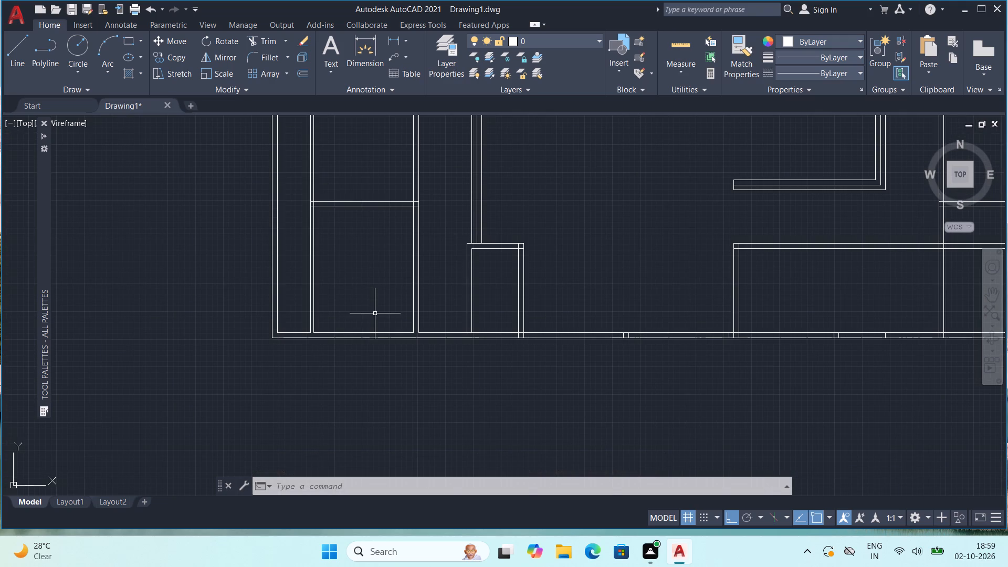
Offset the bottom-left room's lower wall line 4' upward, and offset the new line another 5" to form a partition.
key(o)
key(Return)
key(1)
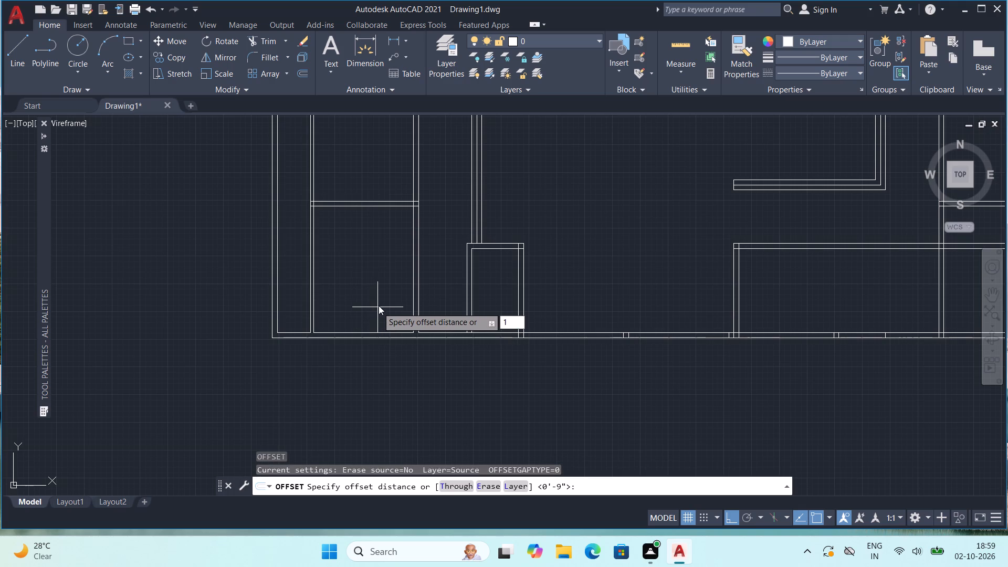
key(BackSpace)
key(5)
key(BackSpace)
text(4')
key(Return)
click(361, 332)
click(355, 306)
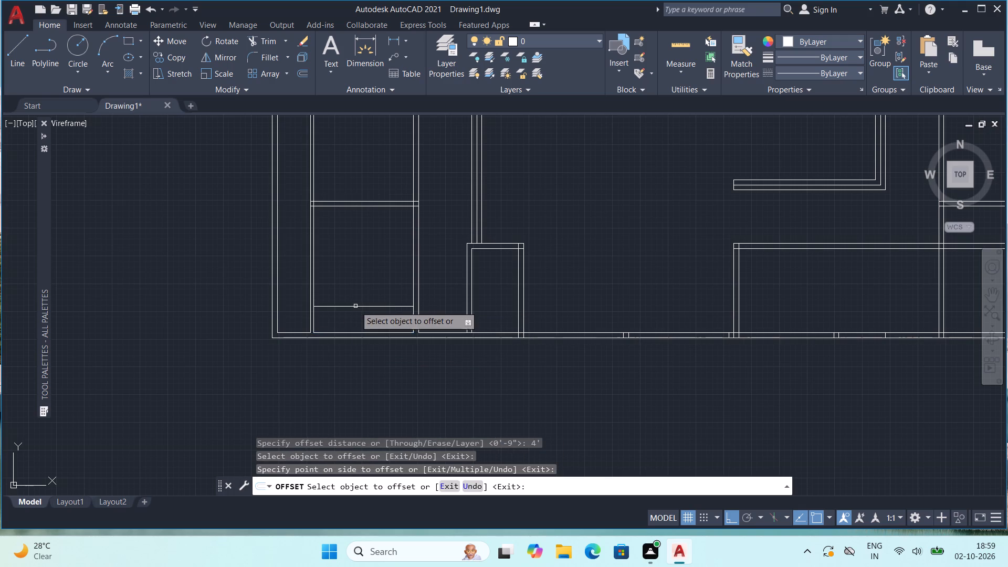
click(355, 306)
key(5)
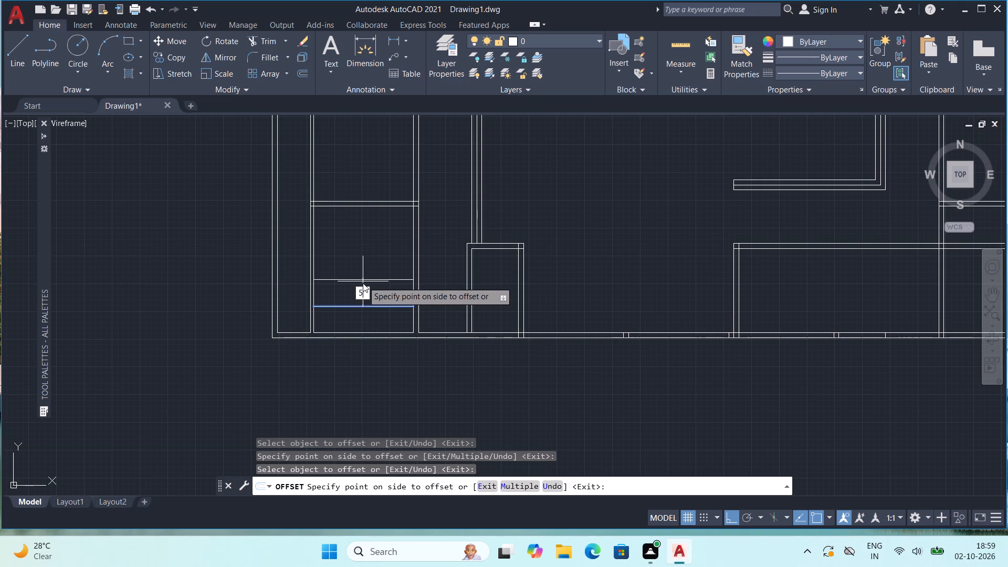
key(shift+quotedbl)
key(Return)
Add a second 5" horizontal partition in the bottom-left room, offset 4' above the first one.
click(358, 303)
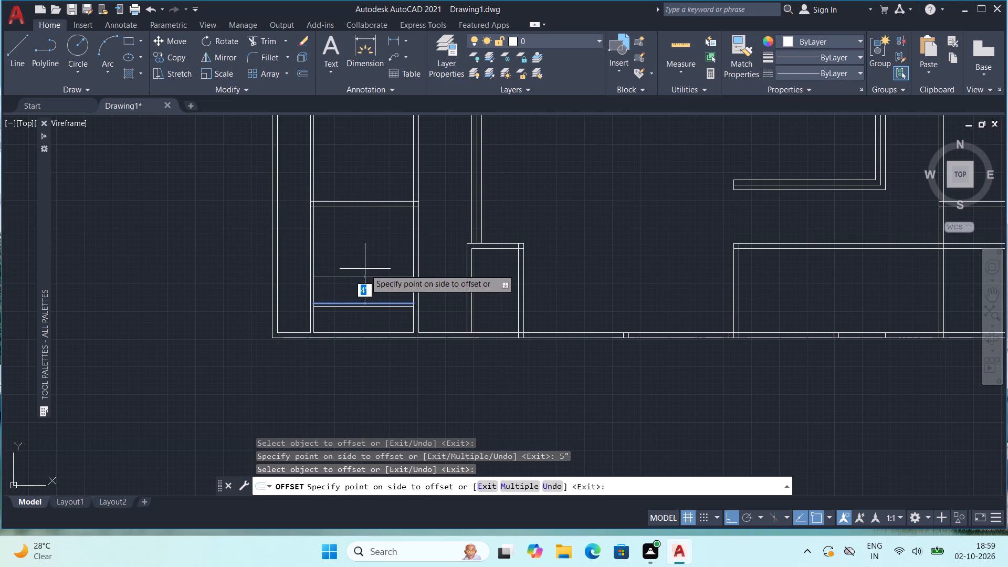
click(365, 269)
click(364, 275)
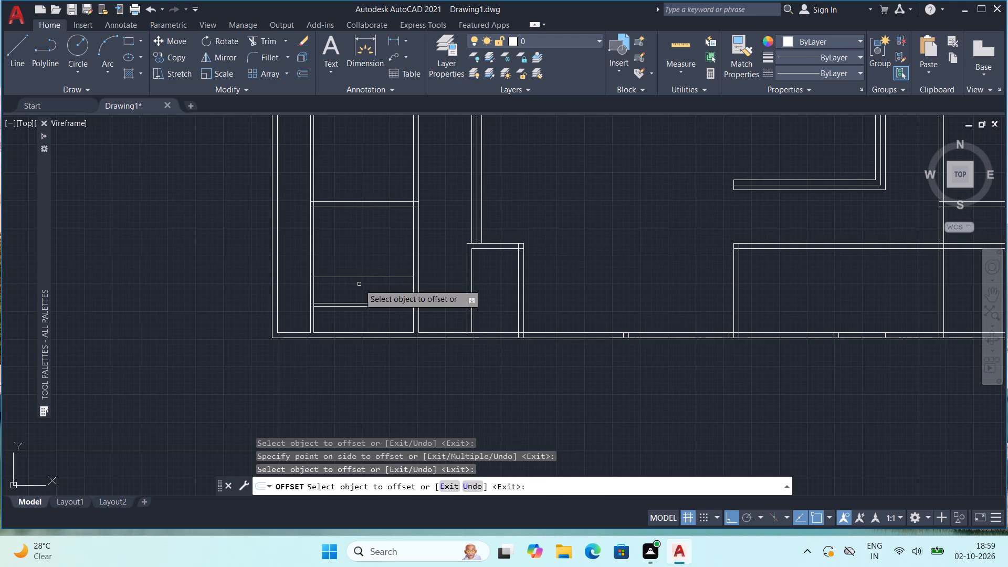
click(360, 277)
key(5)
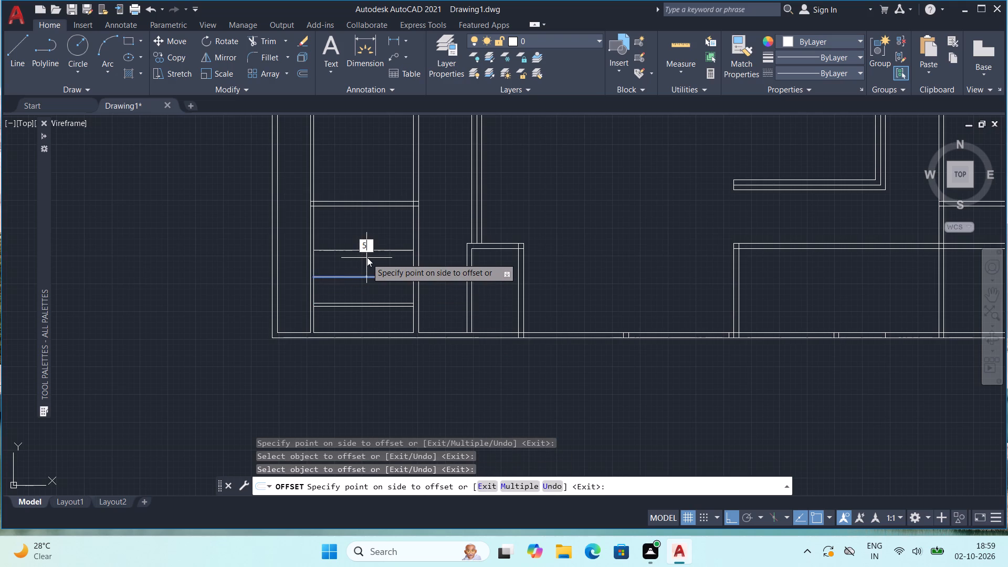
key(shift+quotedbl)
key(Return)
Add a third 5" horizontal partition in the bottom-left room, offset 4' above the second one.
click(364, 272)
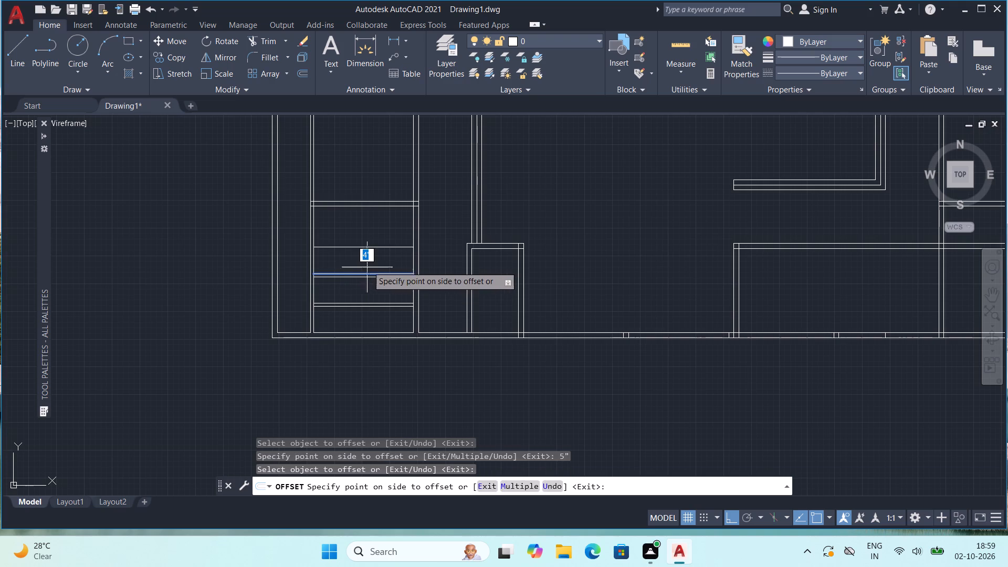
click(373, 235)
click(370, 247)
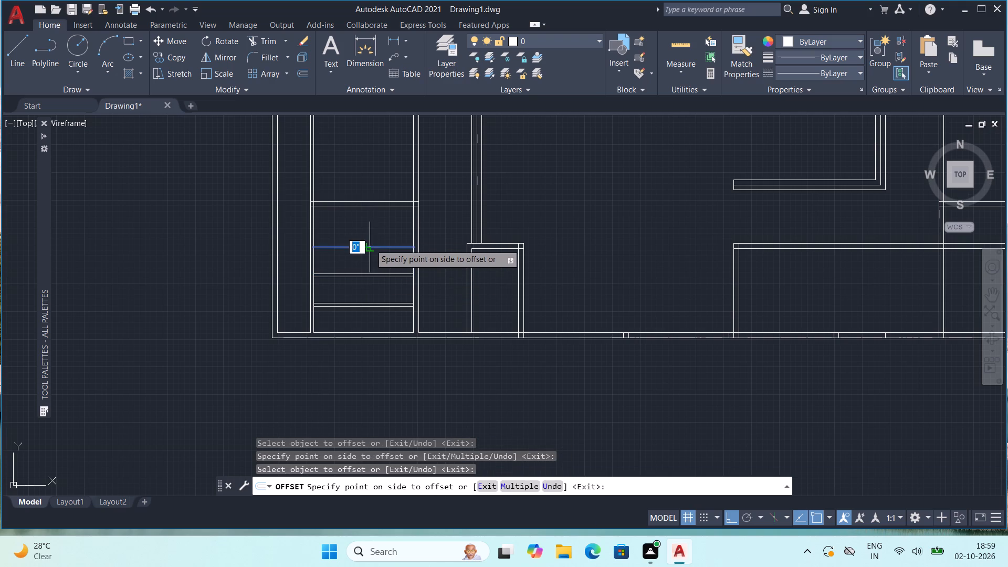
key(5)
key(shift+quotedbl)
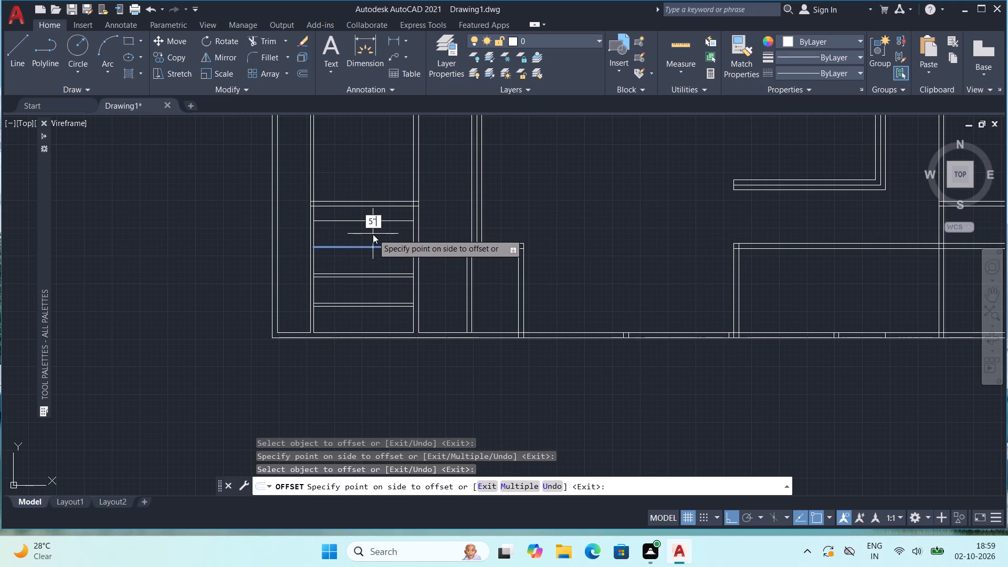
key(Return)
Offset the bottom-left room's left inner wall line 6' into the room, and offset the new line 5" to form a vertical partition.
middle_drag(371, 256, 364, 244)
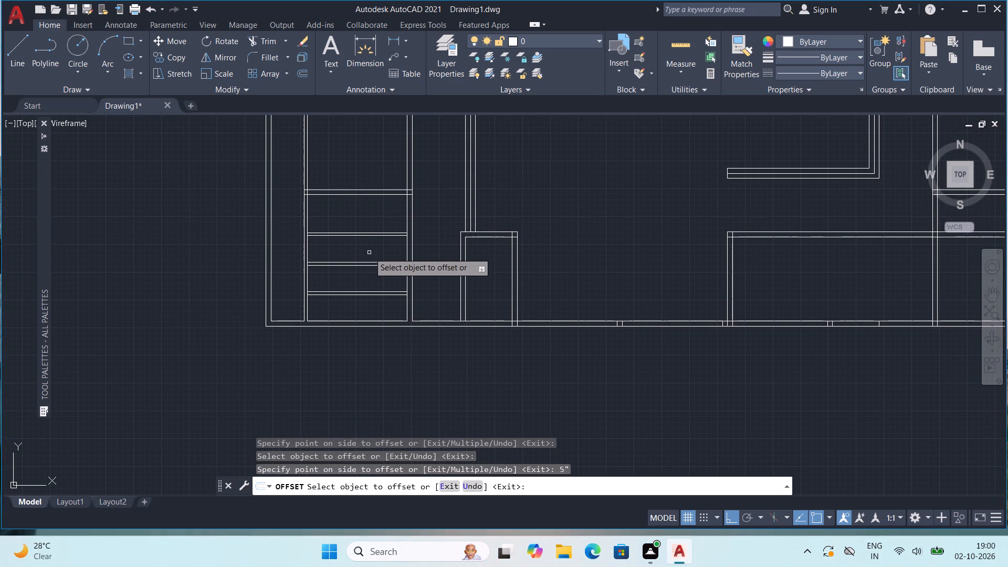
scroll(367, 247, down, 1)
middle_drag(372, 255, 330, 240)
scroll(328, 242, up, 2)
middle_drag(331, 229, 330, 276)
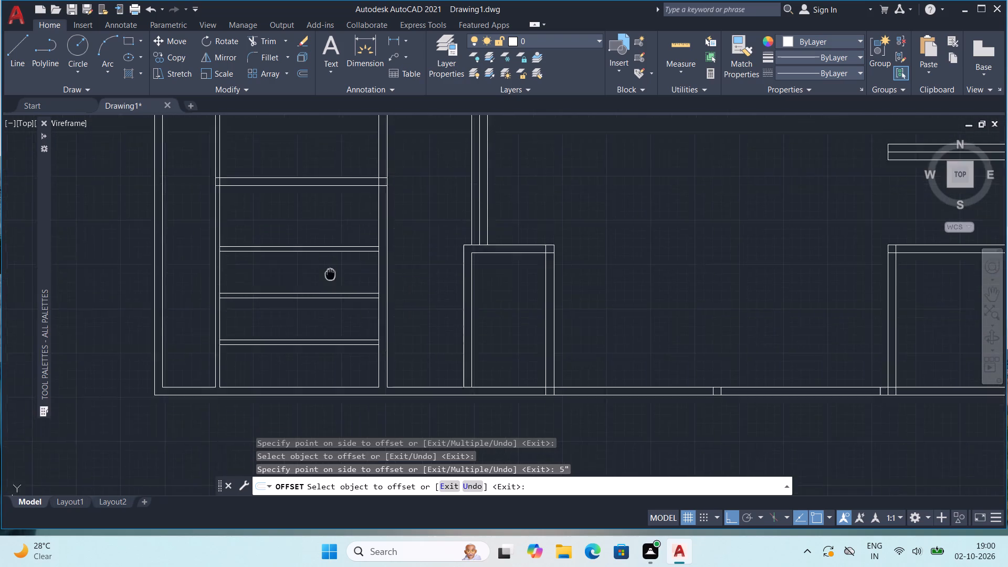
middle_drag(330, 276, 327, 300)
scroll(333, 282, down, 1)
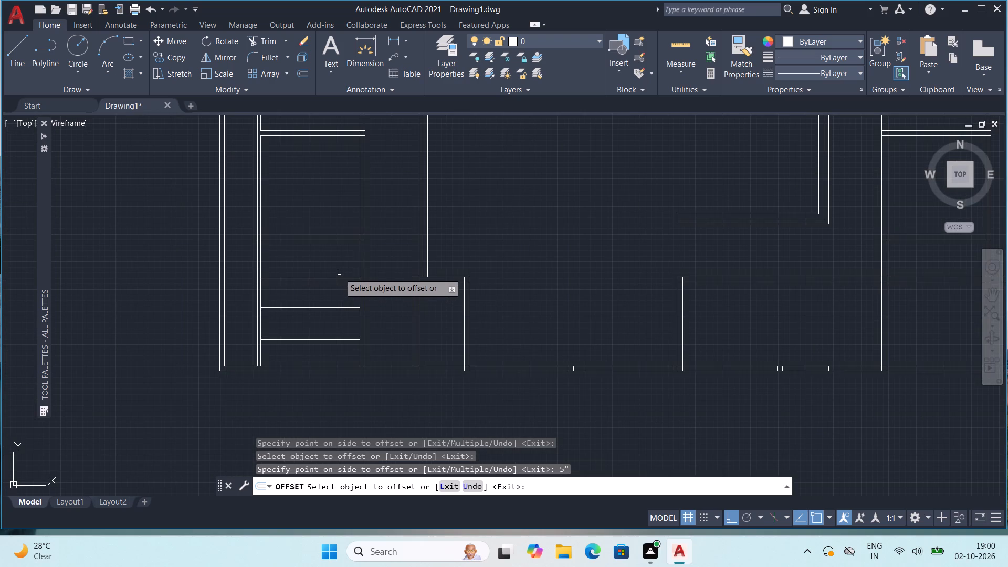
middle_drag(384, 226, 393, 304)
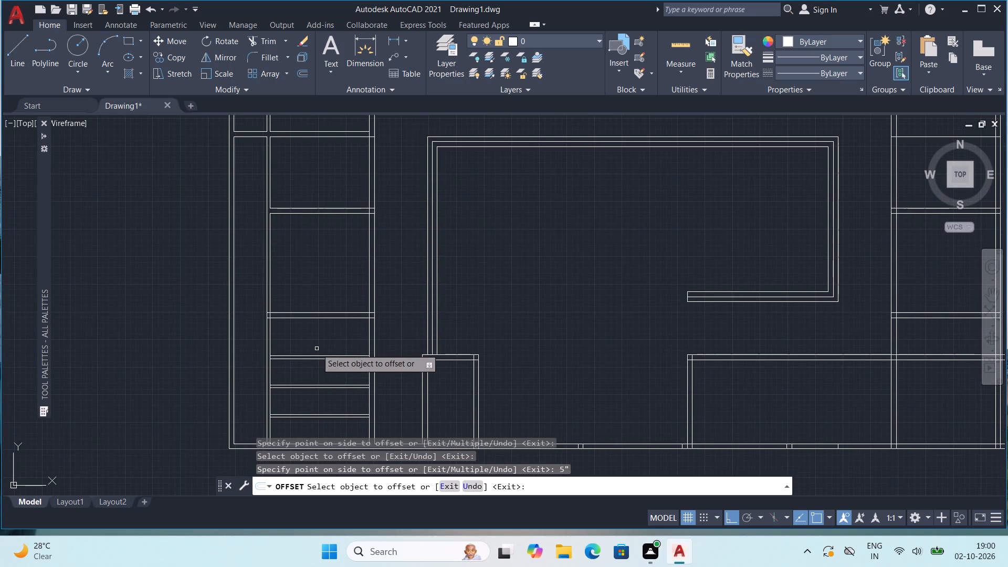
middle_drag(320, 349, 326, 309)
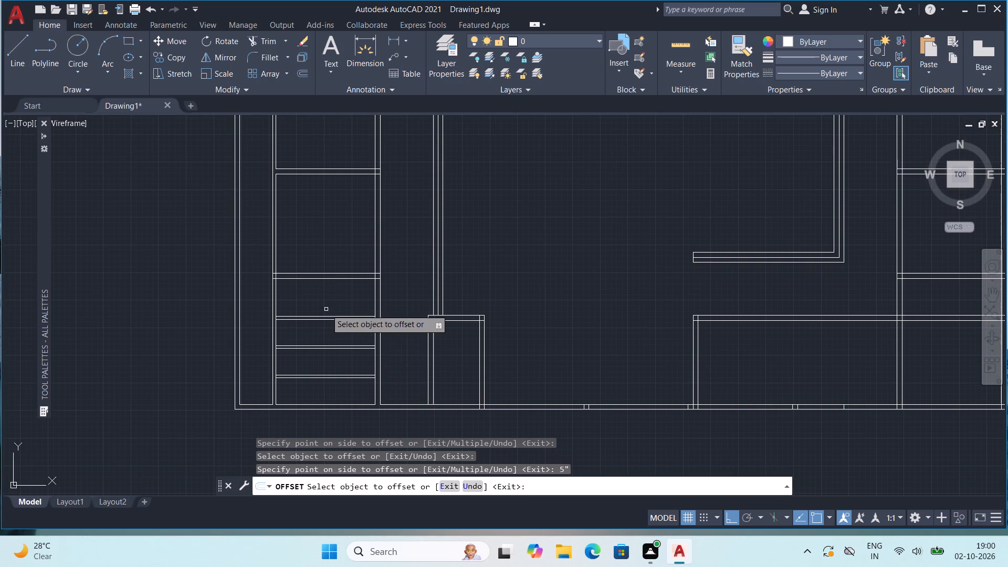
scroll(320, 387, up, 1)
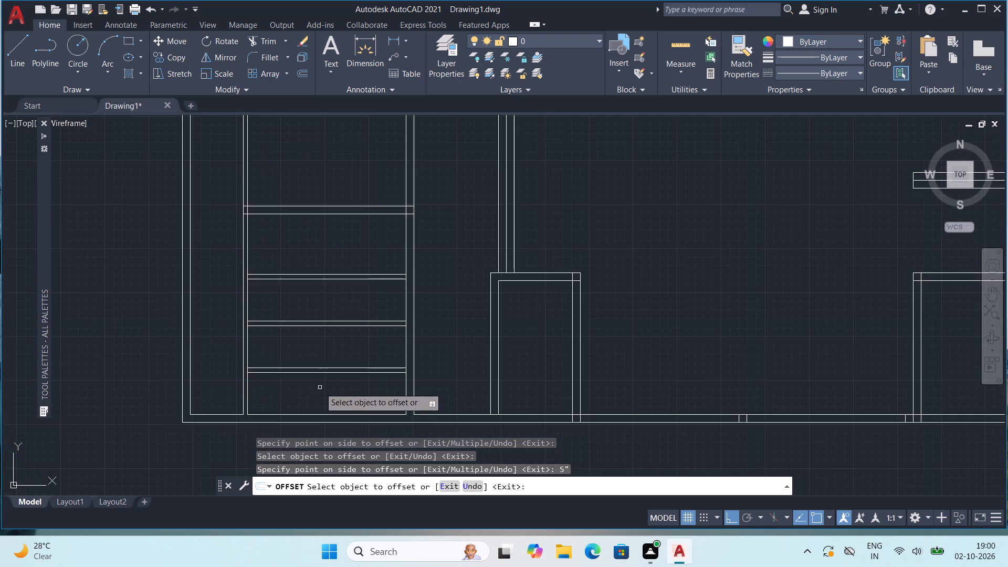
click(249, 345)
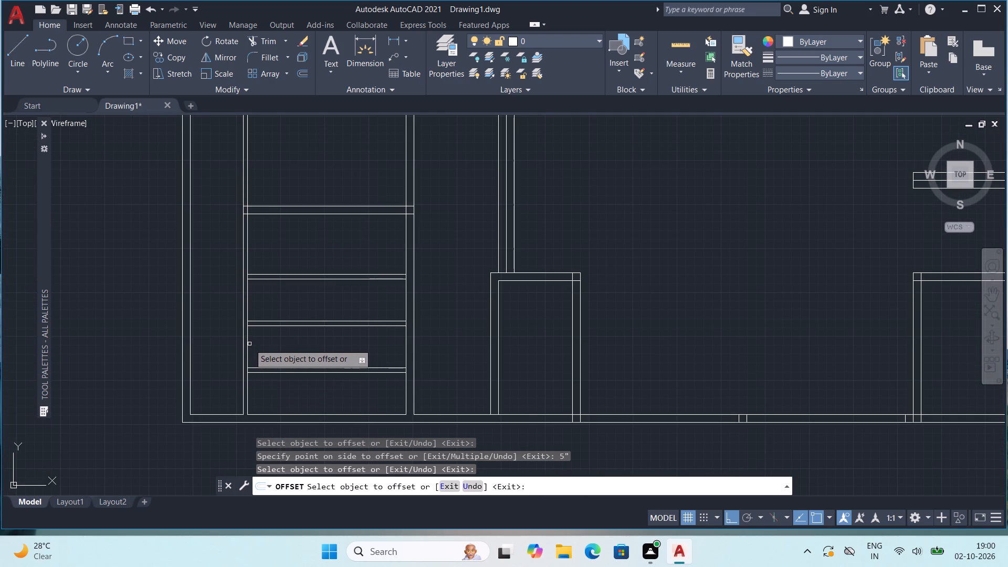
click(247, 342)
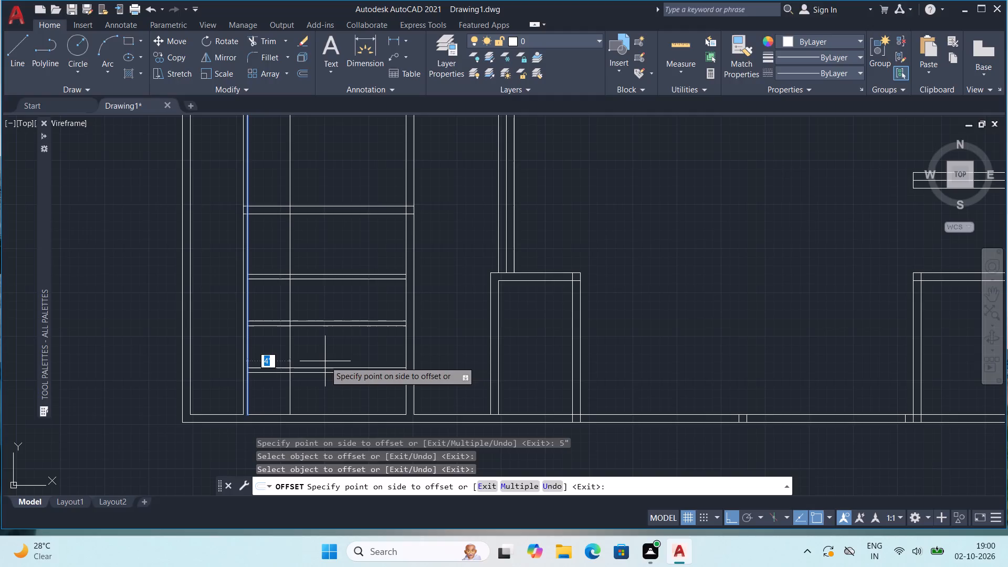
key(6)
key(apostrophe)
key(Return)
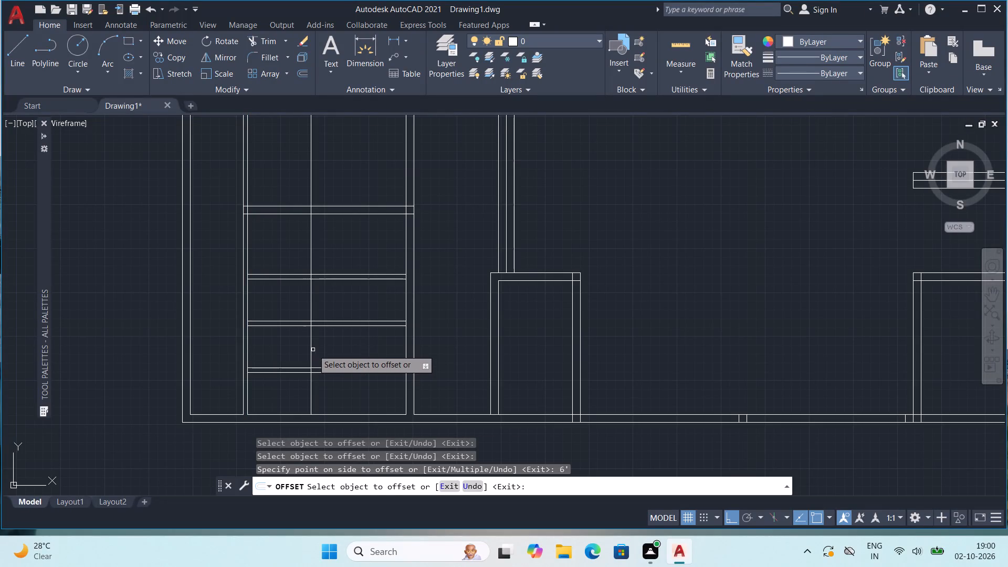
click(313, 349)
click(309, 346)
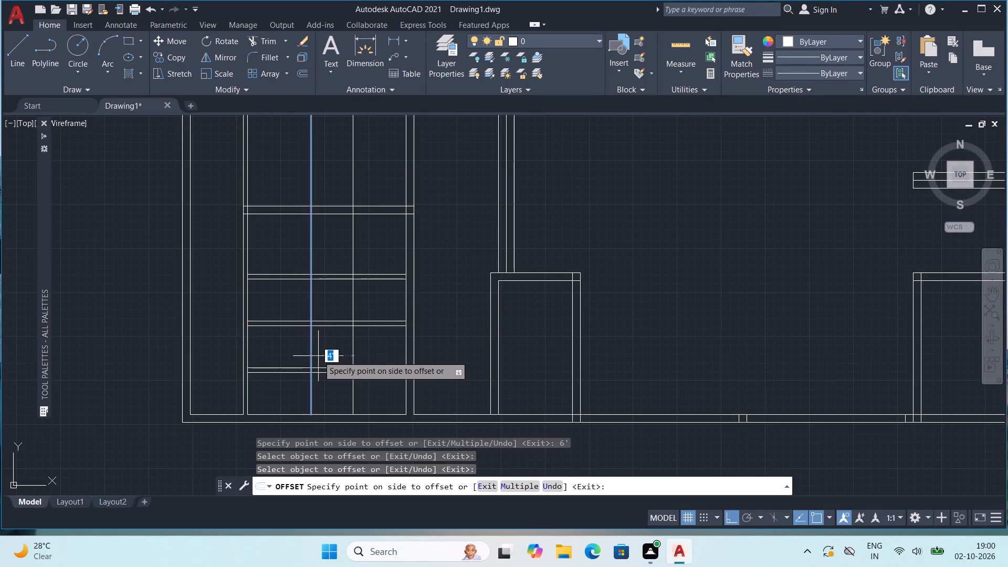
key(5)
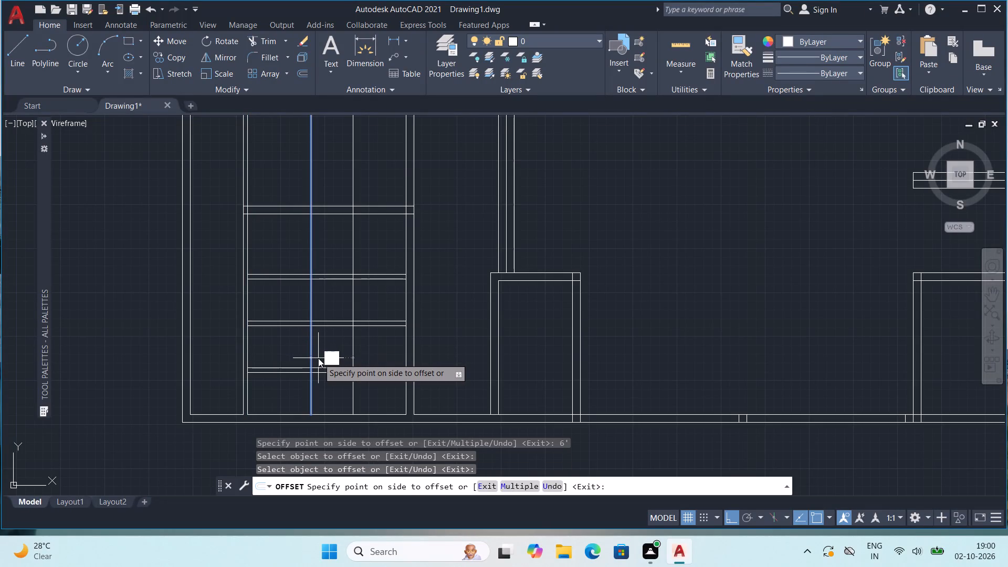
key(shift+quotedbl)
key(Return)
Trim away the part of the new vertical partition that runs above the bottom-left room into the room above.
middle_drag(316, 362, 329, 414)
scroll(332, 406, down, 1)
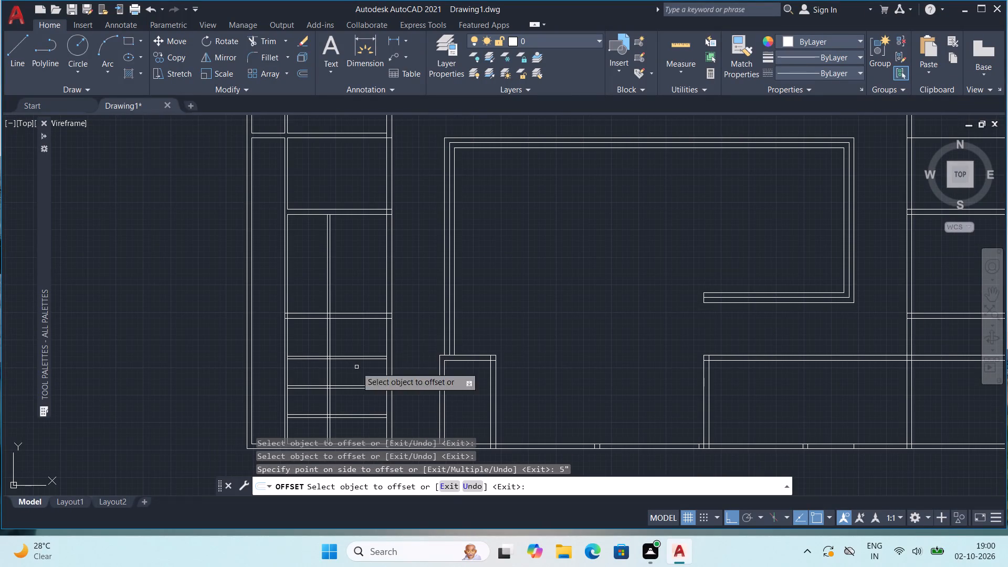
middle_click(365, 339)
key(Escape)
text(tr)
key(Return)
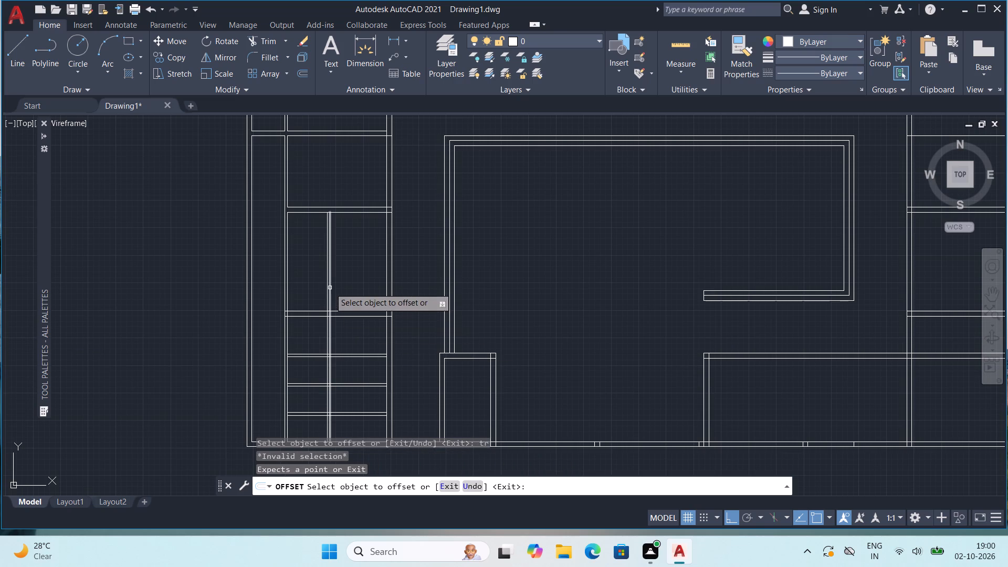
drag(312, 243, 335, 269)
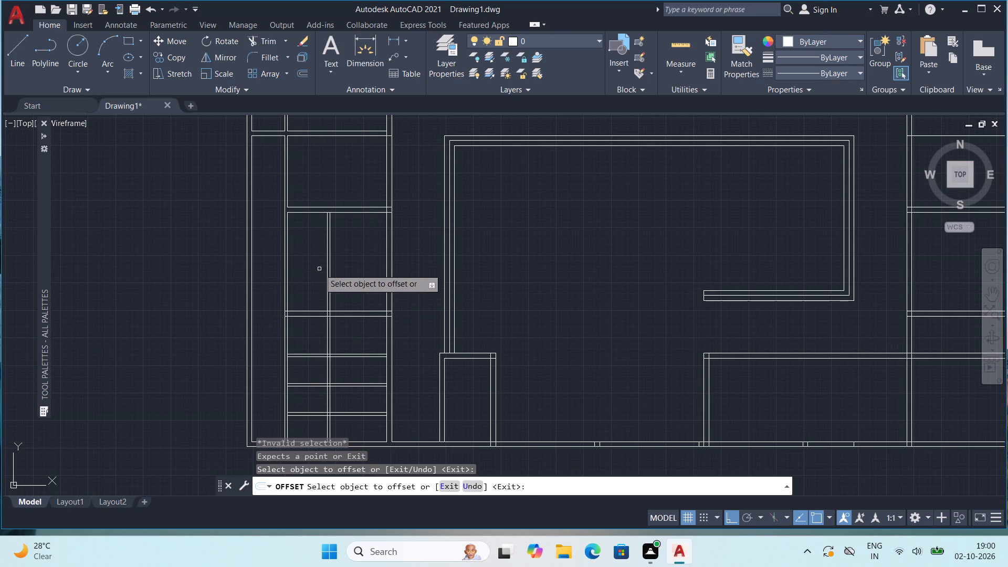
key(Escape)
key(Escape)
key(t)
key(r)
key(Return)
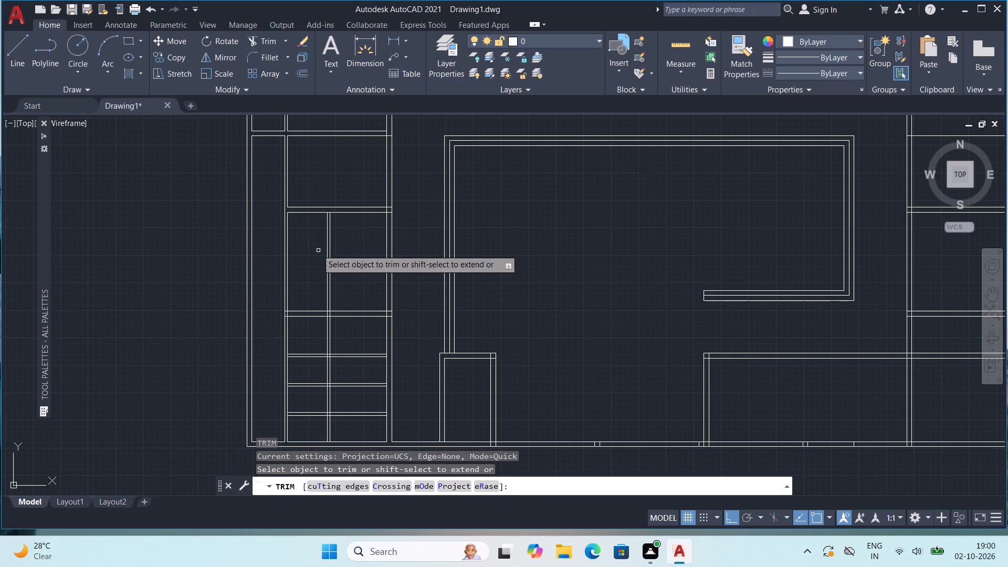
drag(311, 242, 339, 282)
Trim the three horizontal partitions in the bottom-left room on the right side of the vertical partition.
middle_drag(356, 412, 356, 406)
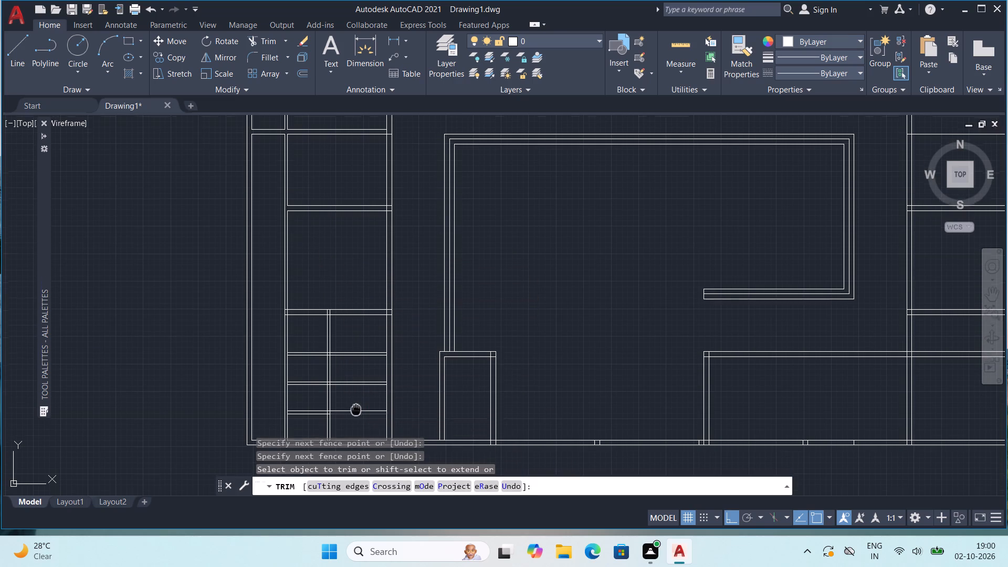
middle_drag(356, 406, 367, 320)
scroll(379, 348, up, 1)
drag(372, 191, 344, 320)
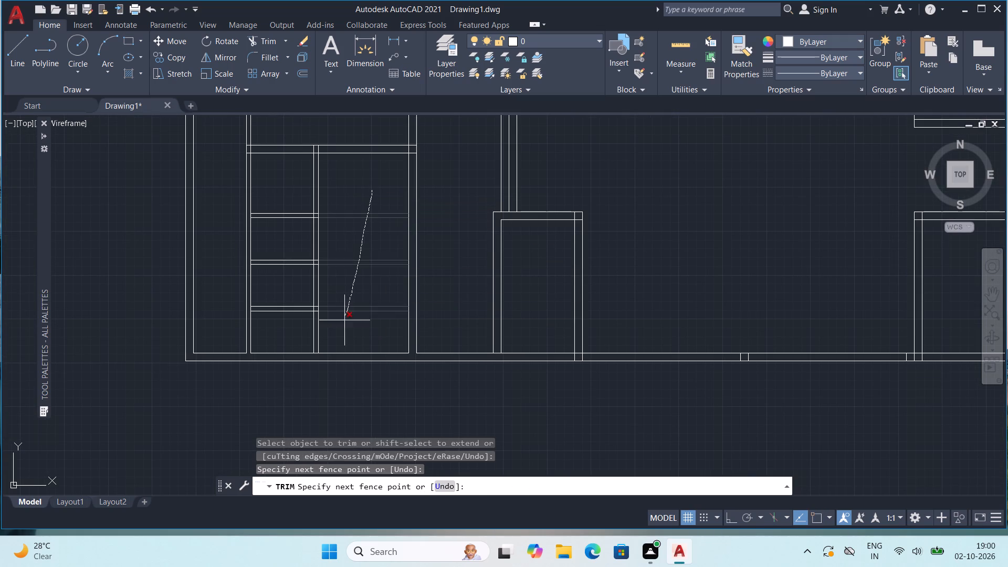
drag(344, 320, 344, 323)
Clean the T-junction where the vertical partition meets the bottom-left room's top wall, trimming the lines inside the wall and across the partition.
middle_drag(348, 271, 371, 298)
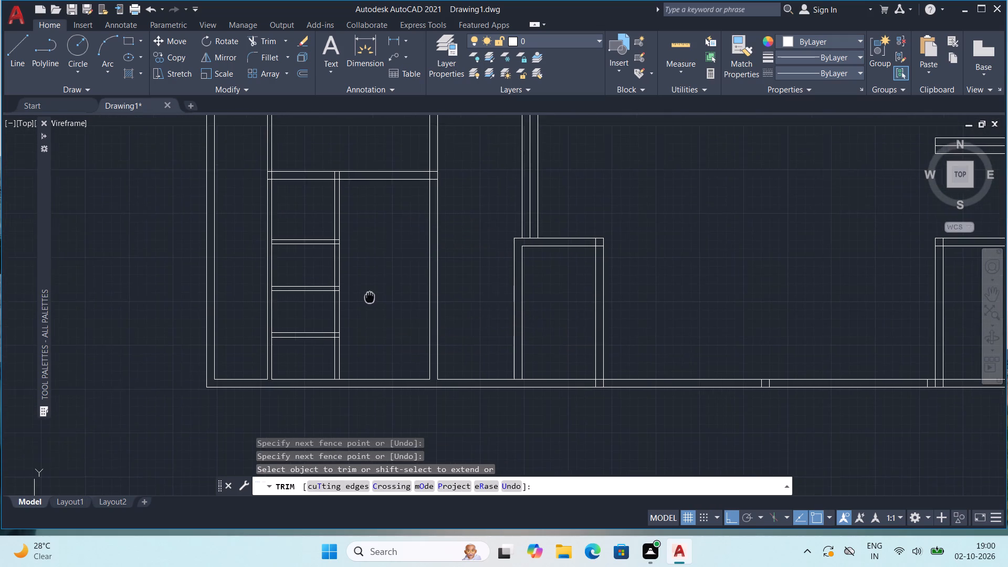
middle_drag(371, 298, 372, 299)
scroll(372, 299, up, 2)
scroll(346, 353, up, 1)
scroll(352, 342, down, 2)
middle_drag(341, 358, 442, 378)
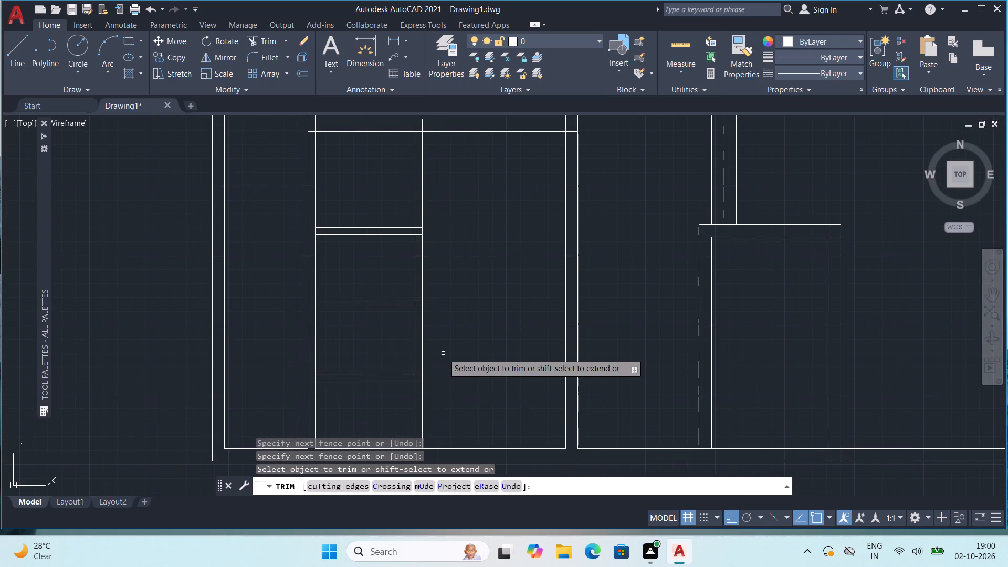
scroll(443, 362, down, 1)
middle_drag(436, 392, 430, 369)
scroll(427, 233, up, 2)
scroll(429, 201, down, 1)
middle_drag(437, 212, 437, 279)
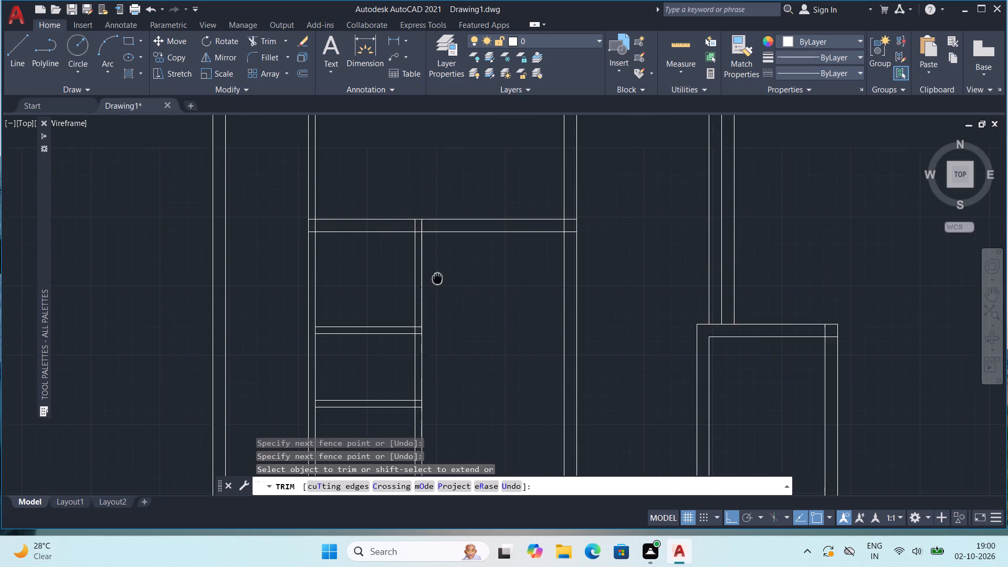
middle_drag(437, 279, 437, 282)
scroll(439, 277, down, 3)
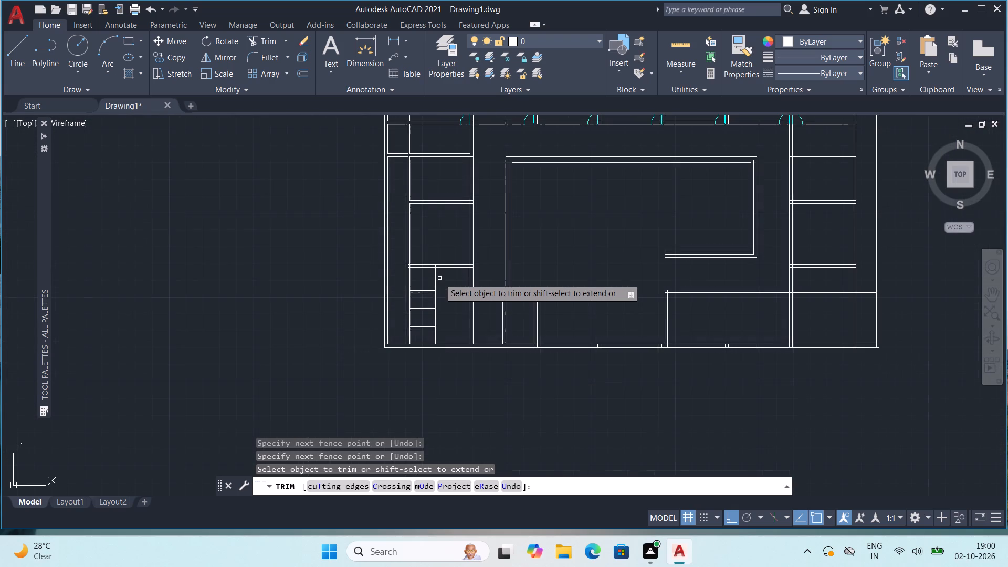
middle_drag(461, 293, 403, 292)
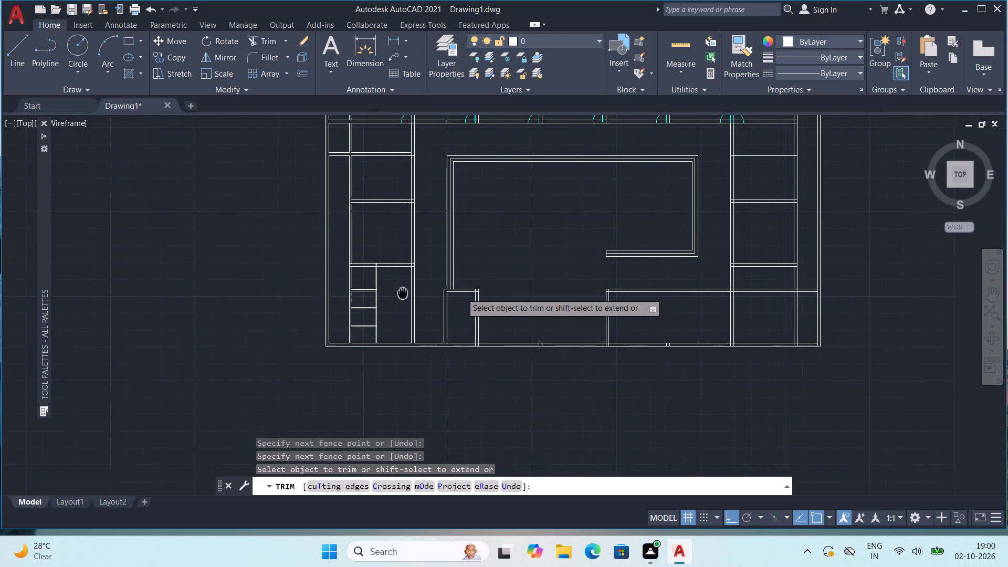
middle_drag(403, 292, 402, 292)
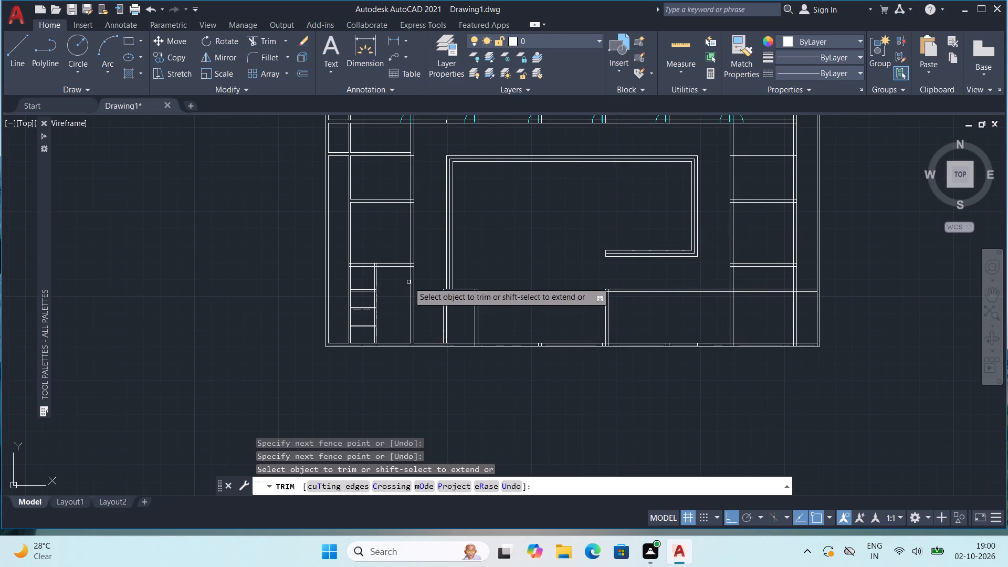
scroll(408, 278, up, 2)
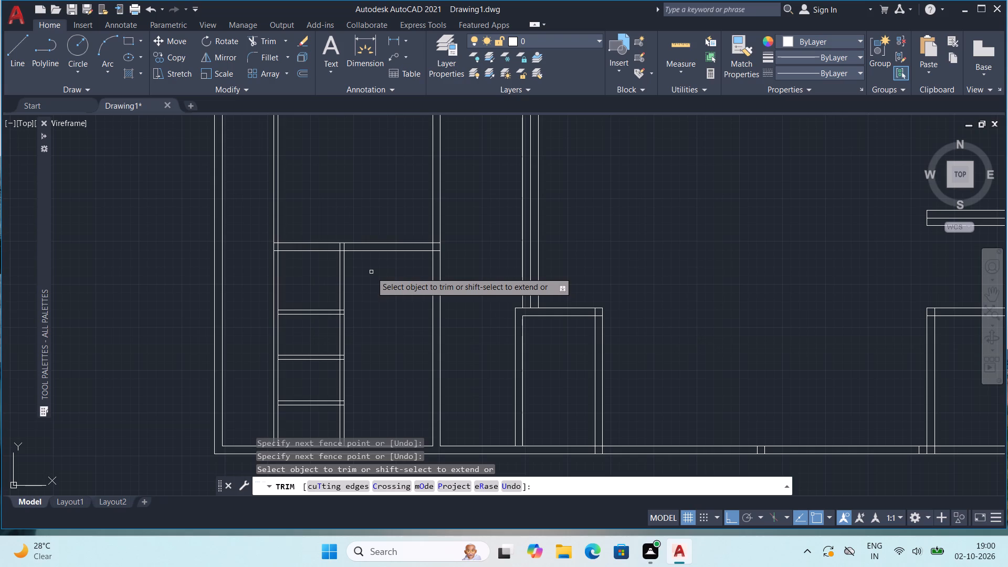
scroll(358, 253, up, 2)
middle_drag(353, 235, 390, 373)
scroll(327, 366, up, 2)
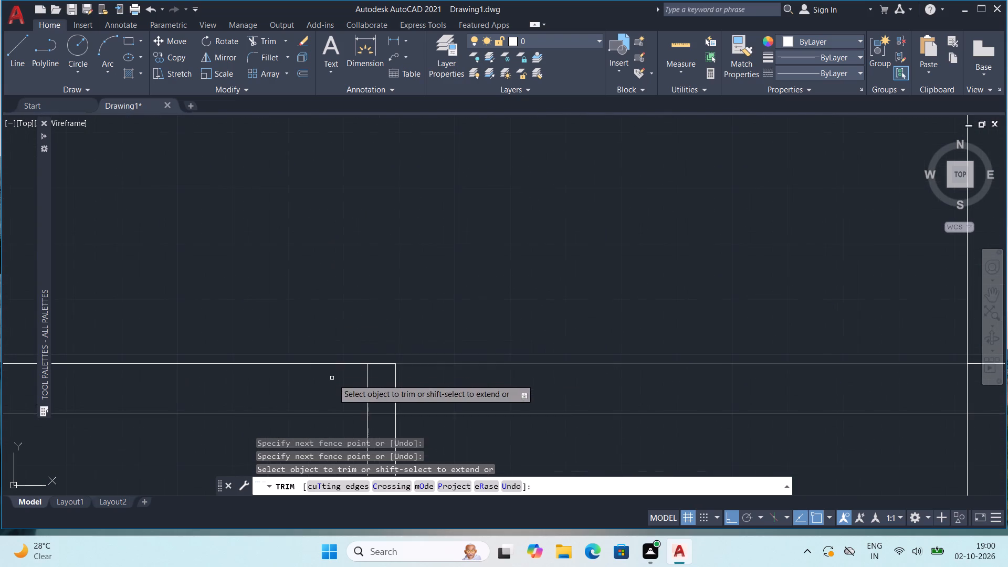
drag(354, 388, 416, 378)
scroll(417, 379, down, 2)
scroll(396, 403, up, 2)
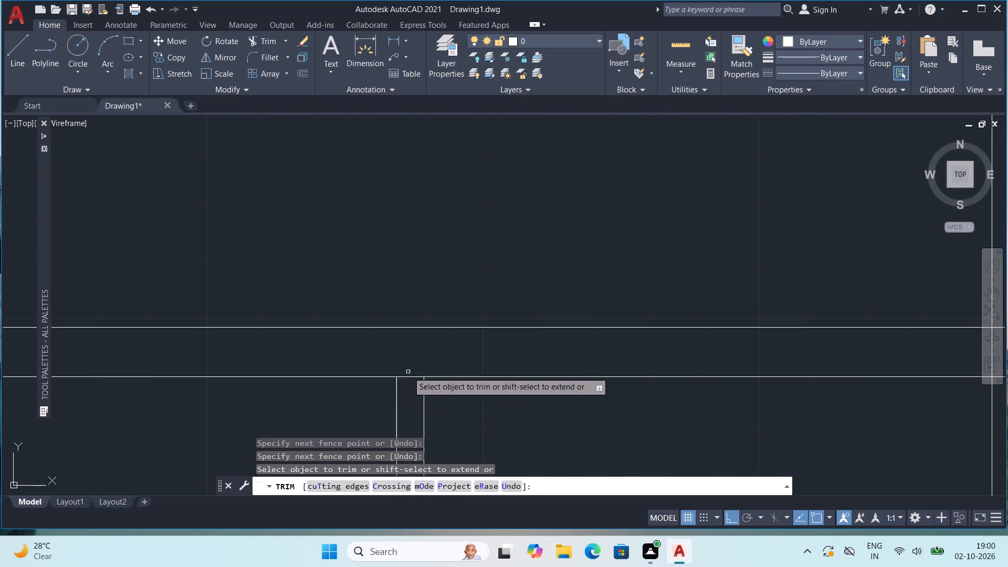
drag(408, 371, 412, 388)
scroll(411, 380, down, 3)
middle_drag(453, 438, 421, 277)
scroll(421, 277, down, 2)
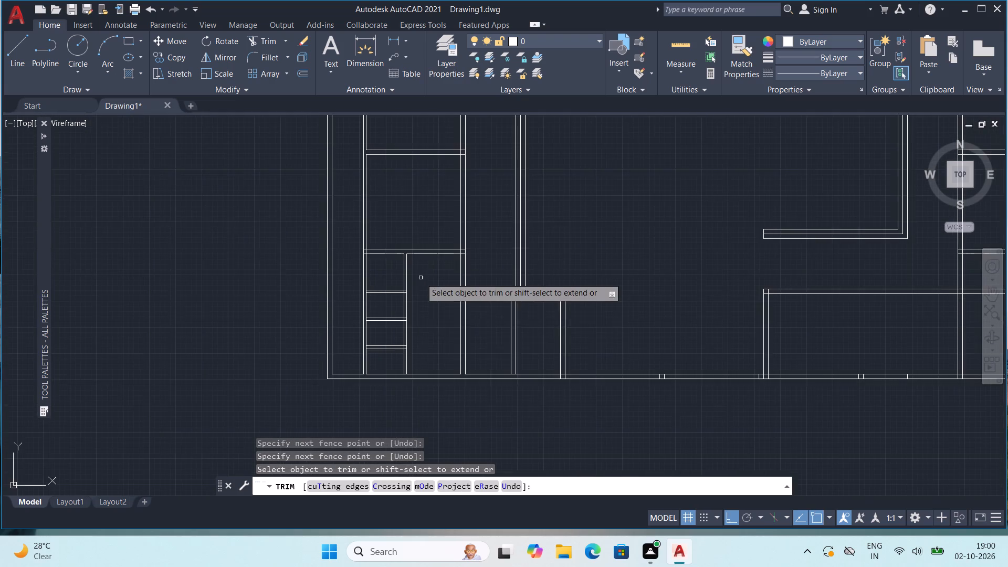
middle_drag(416, 324, 316, 460)
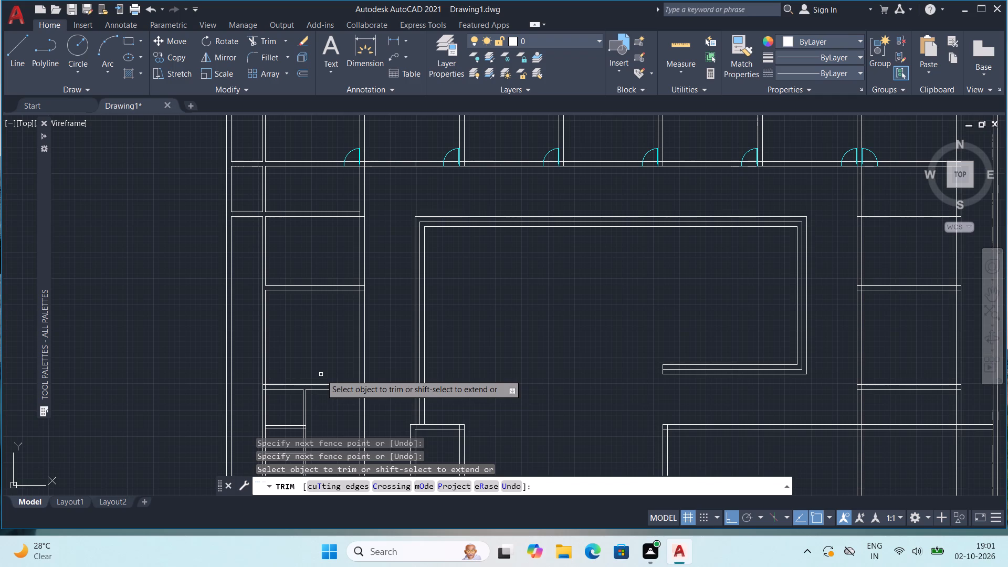
scroll(316, 443, down, 3)
key(Escape)
Rotate the loose white single door beside the plan by 90° about its opening end.
middle_drag(228, 277, 402, 436)
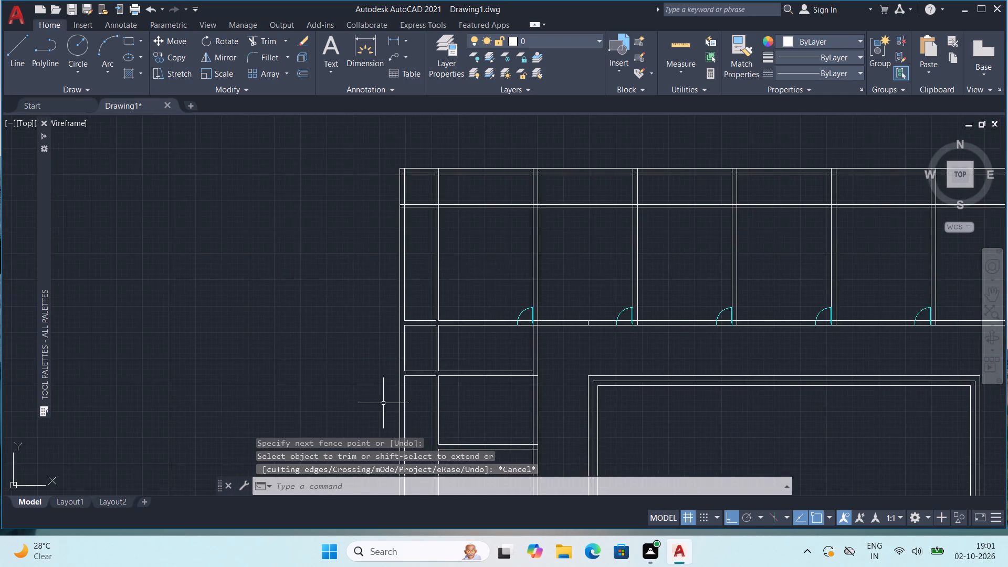
scroll(337, 331, down, 3)
scroll(264, 295, up, 3)
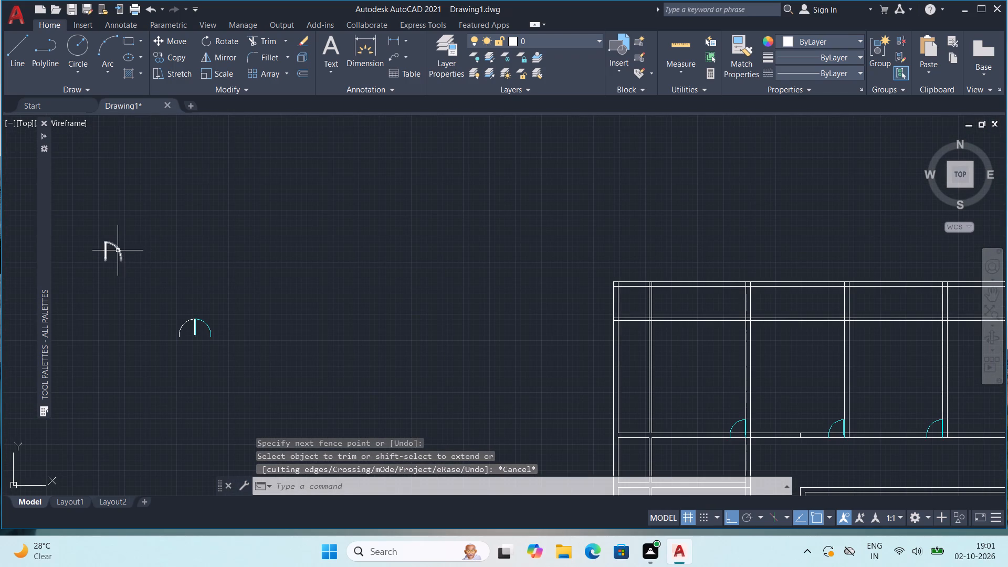
click(114, 247)
click(205, 39)
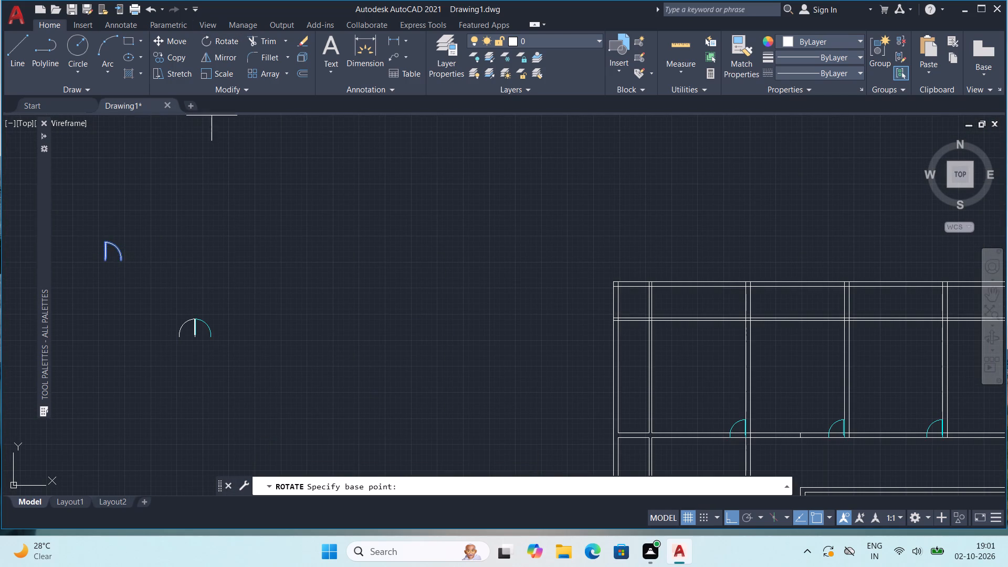
click(123, 264)
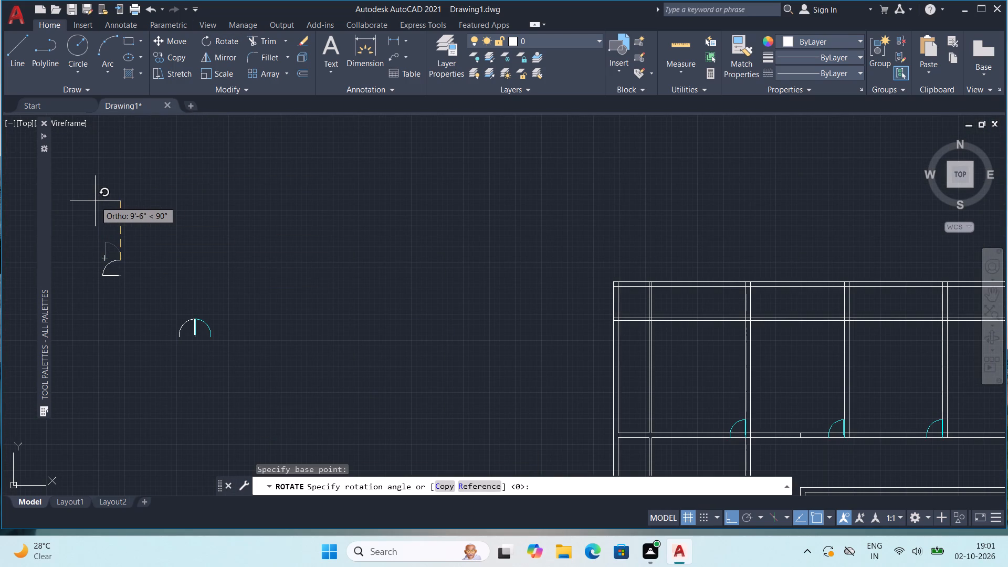
click(95, 201)
click(119, 277)
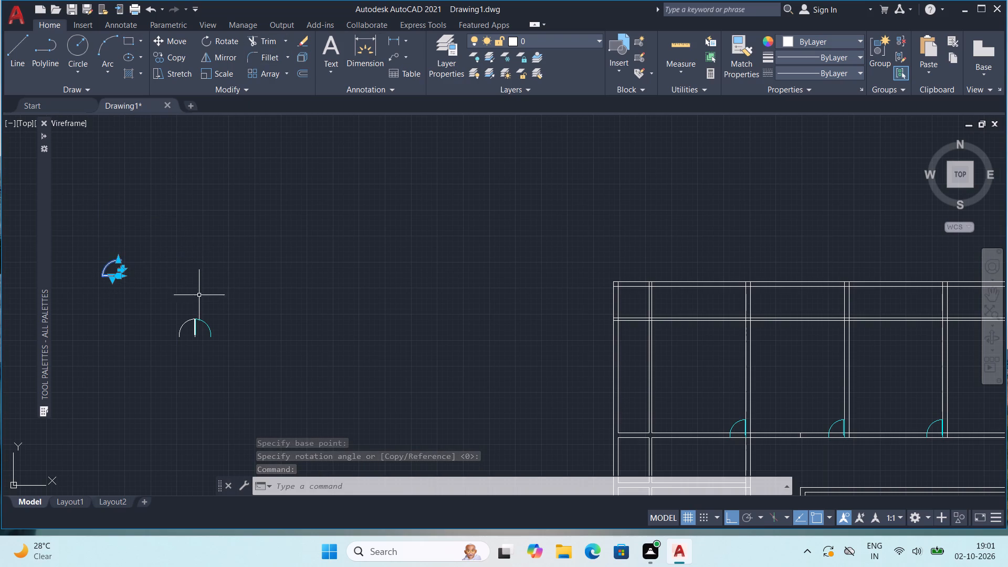
key(Escape)
Measure the rotated door's opening width with a temporary dimension.
click(367, 45)
scroll(134, 247, up, 2)
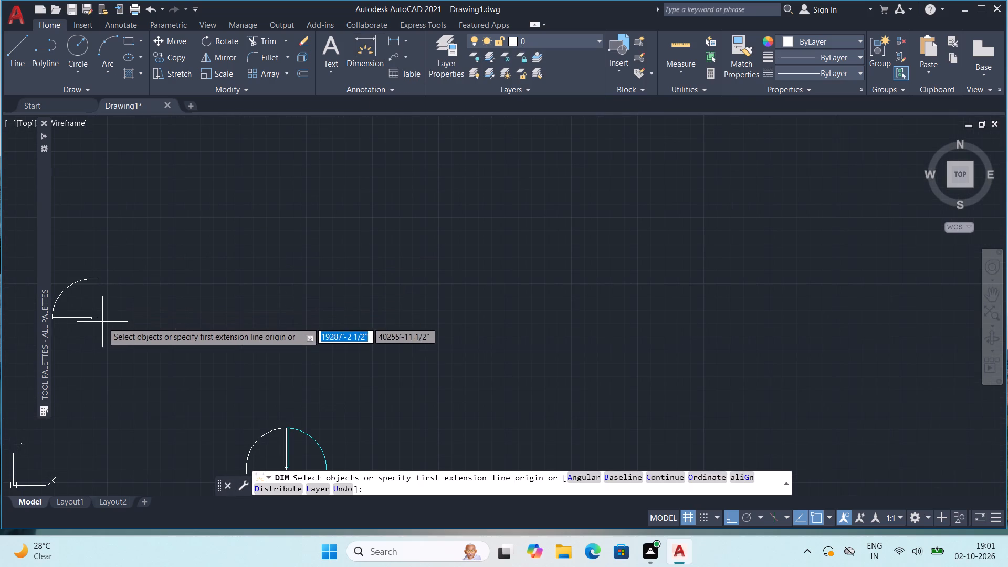
click(99, 321)
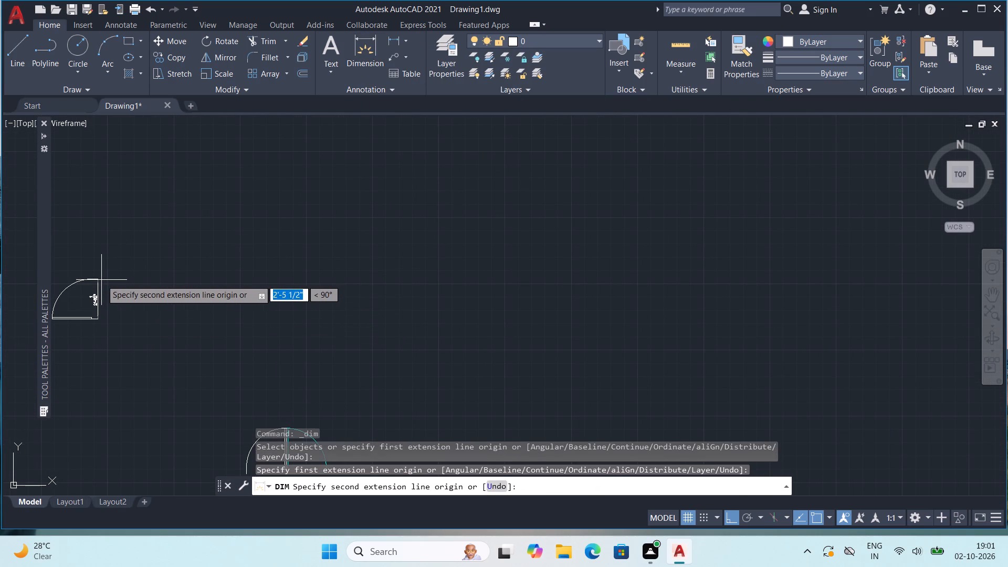
click(98, 280)
scroll(101, 292, up, 4)
scroll(102, 289, down, 4)
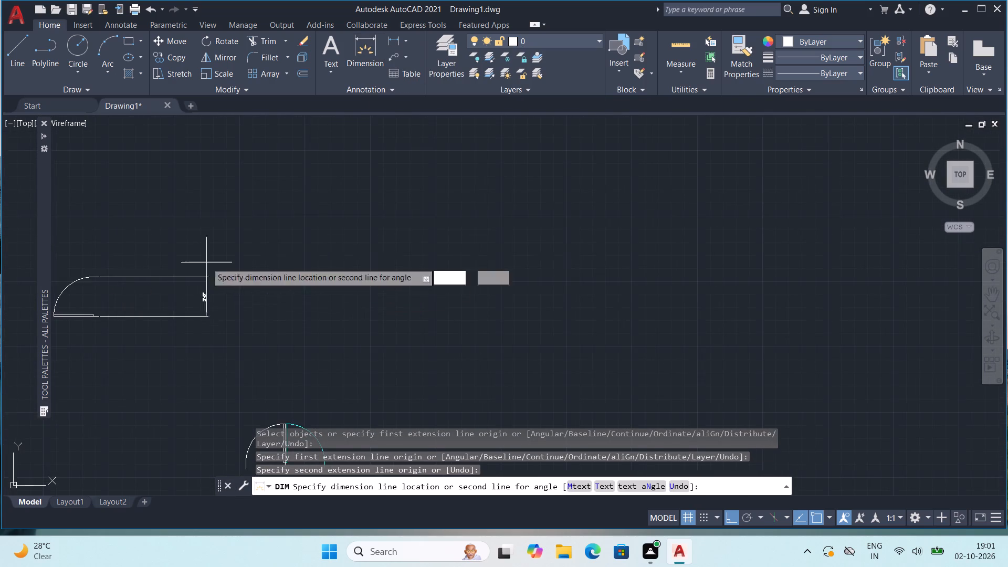
scroll(255, 250, down, 1)
key(Escape)
Mirror the rotated door about a horizontal line through its hinge end, keeping the original.
click(136, 278)
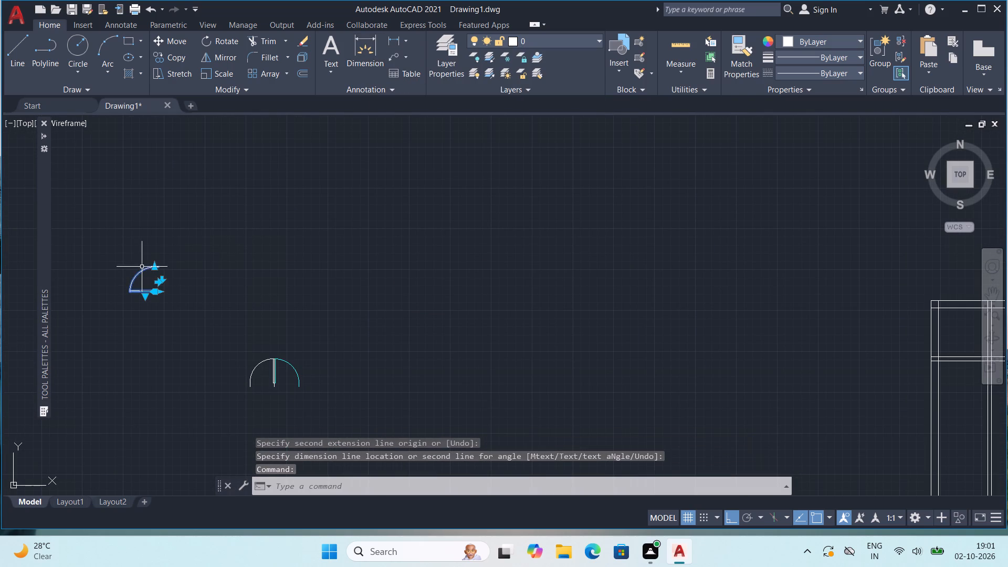
click(231, 57)
click(157, 298)
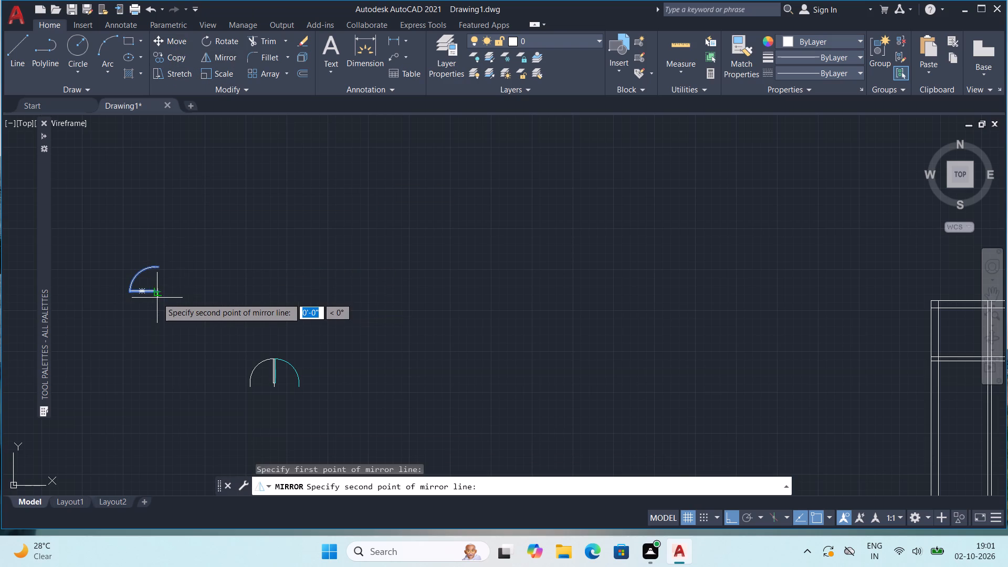
click(104, 317)
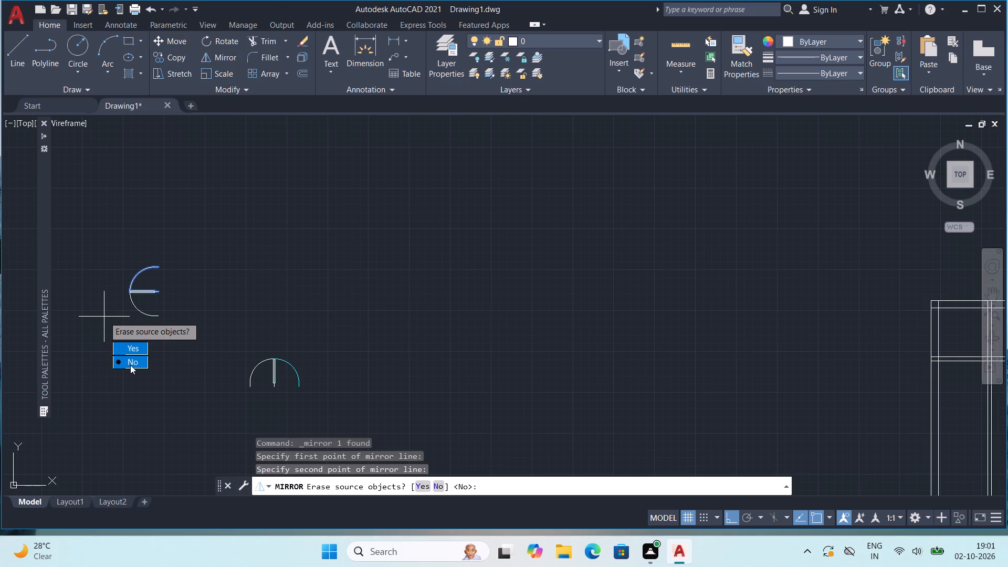
drag(130, 365, 104, 317)
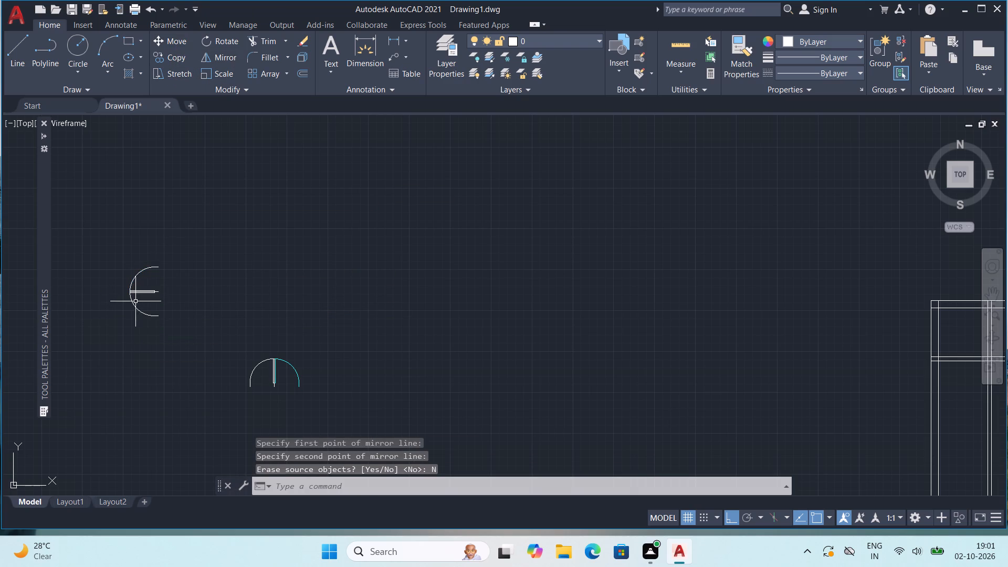
Assign the rotated door and its mirrored copy to the doors layer.
click(166, 247)
click(127, 338)
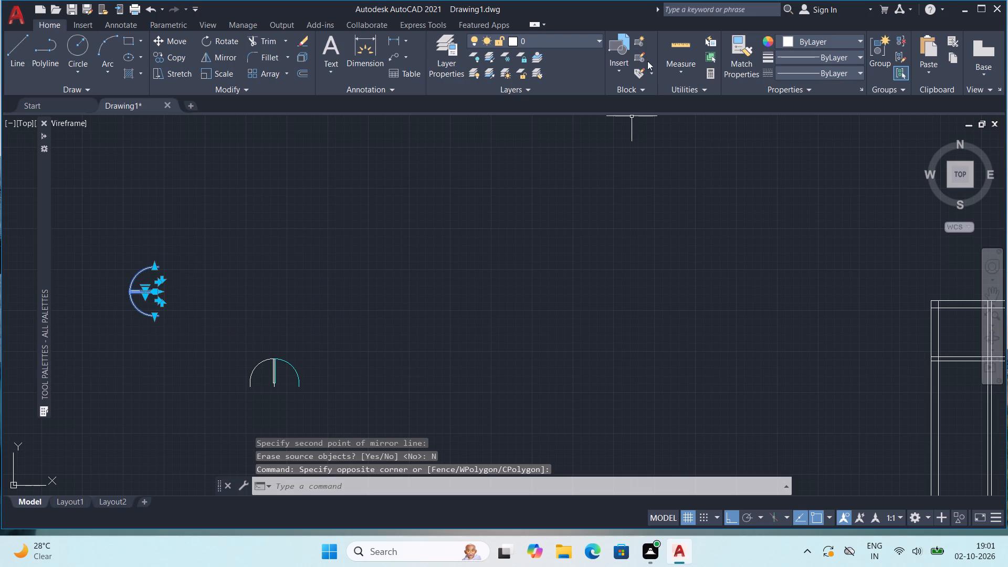
click(569, 39)
click(545, 90)
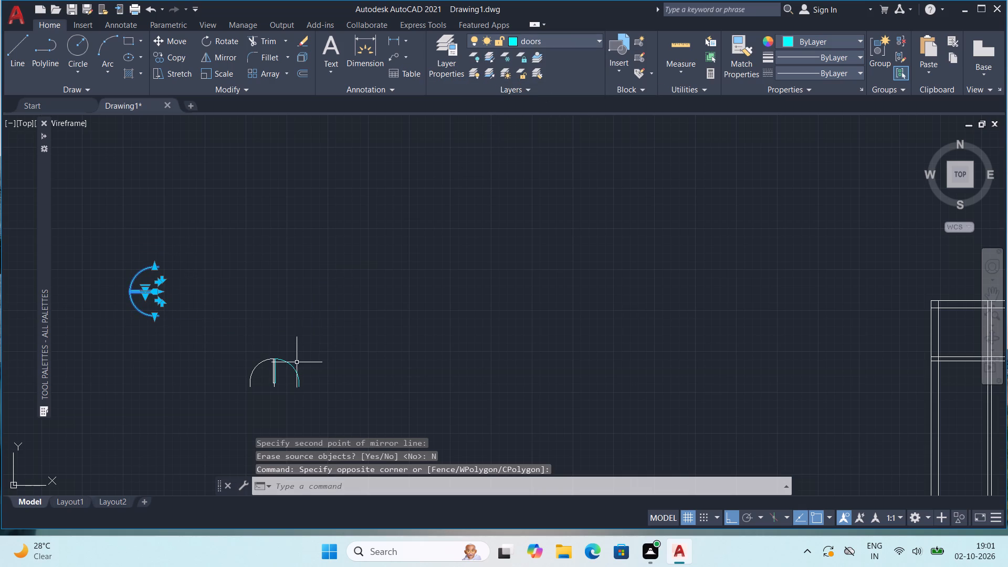
Assign the remaining white half of the loose upright door pair to the doors layer.
click(264, 364)
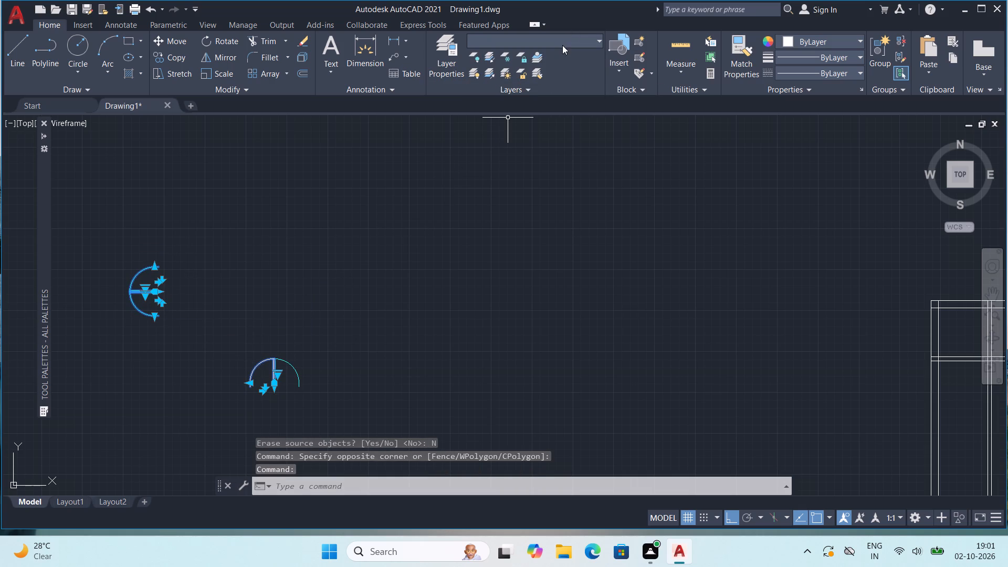
key(Escape)
key(grave)
click(253, 362)
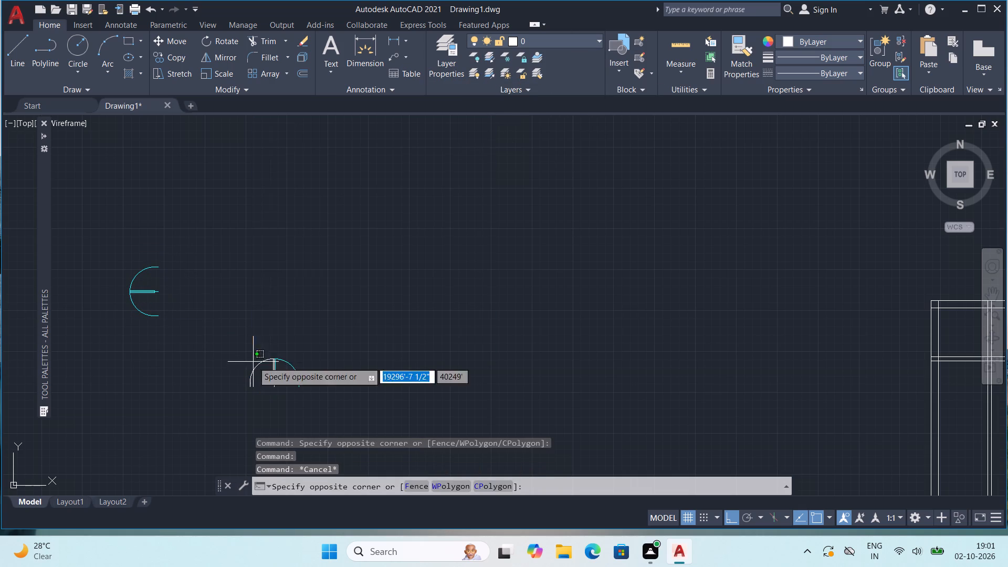
key(Escape)
click(264, 358)
click(265, 365)
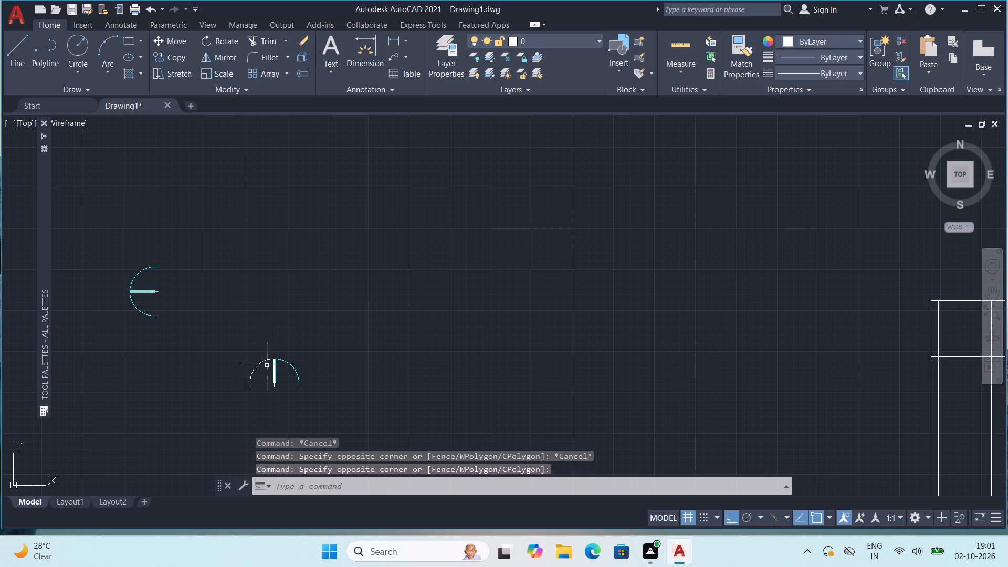
click(263, 365)
click(264, 360)
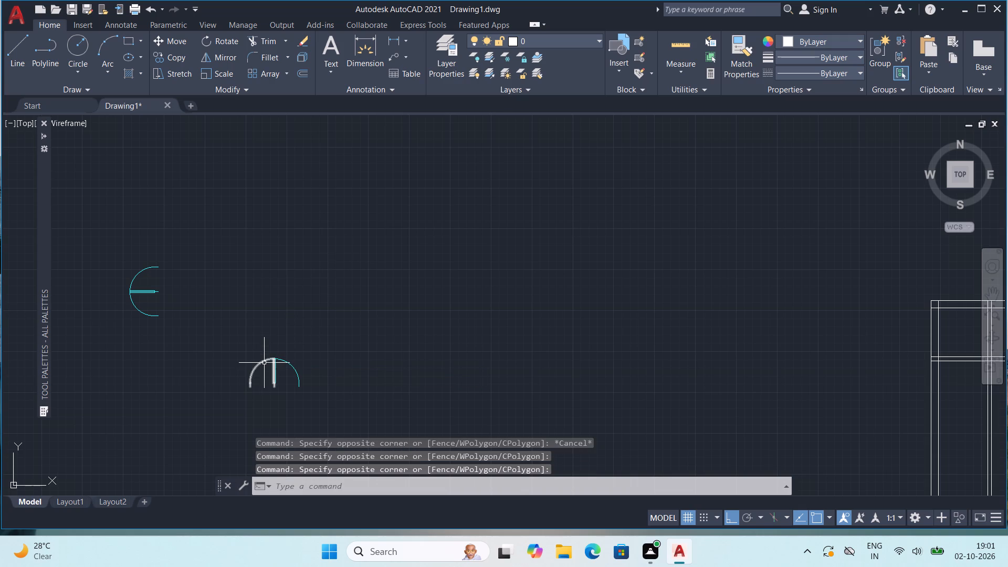
click(264, 363)
click(562, 39)
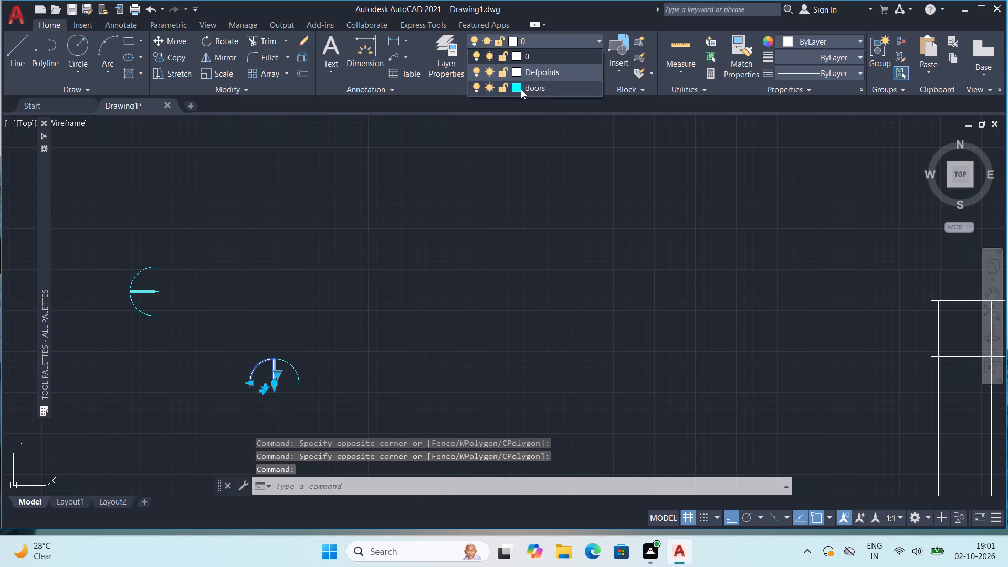
click(521, 89)
click(290, 230)
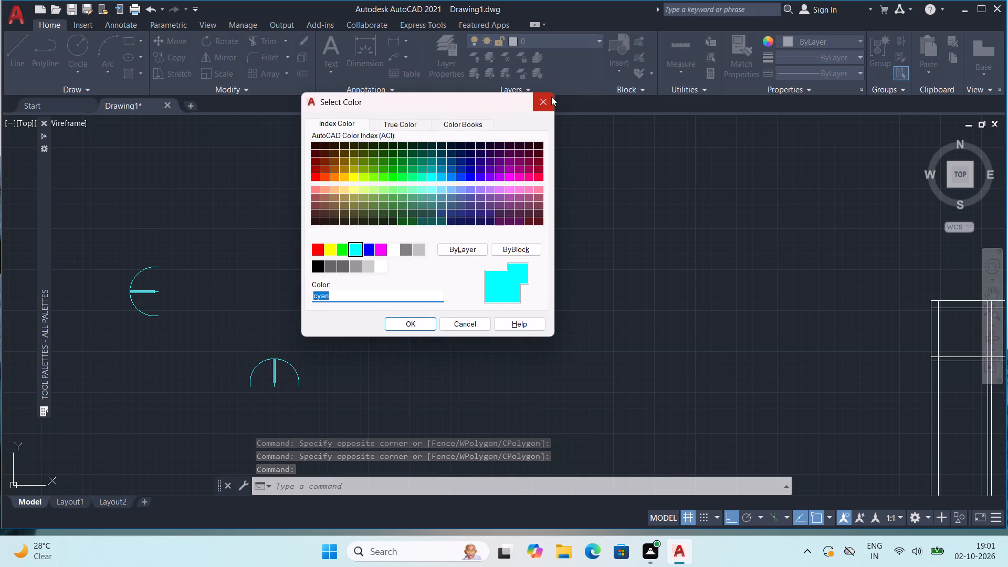
click(551, 97)
key(Escape)
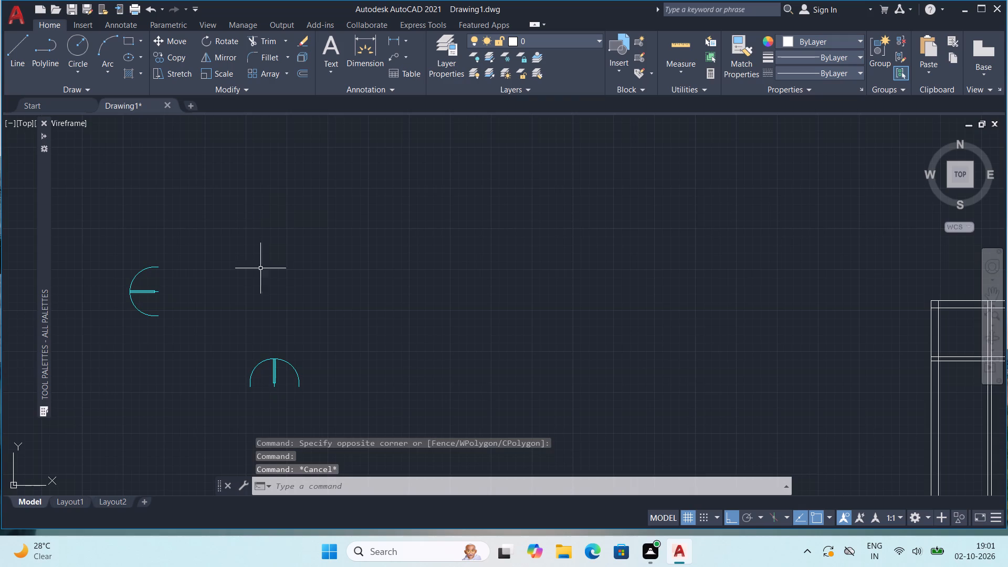
Copy the lower door of the loose sideways pair into the bottom small compartment's right wall, against the partition above it.
middle_drag(272, 296, 164, 205)
scroll(167, 200, down, 2)
middle_drag(387, 281, 446, 245)
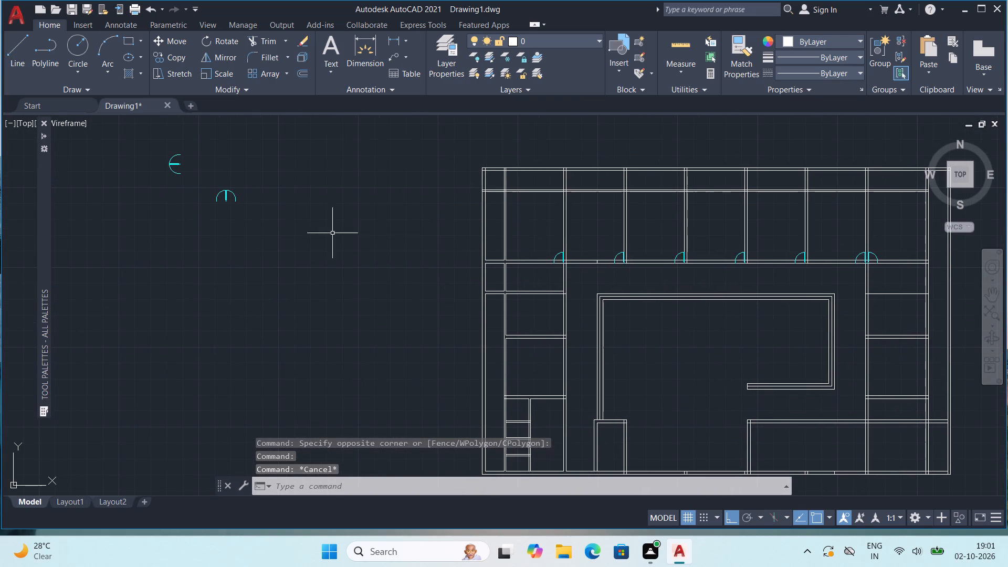
scroll(313, 246, down, 1)
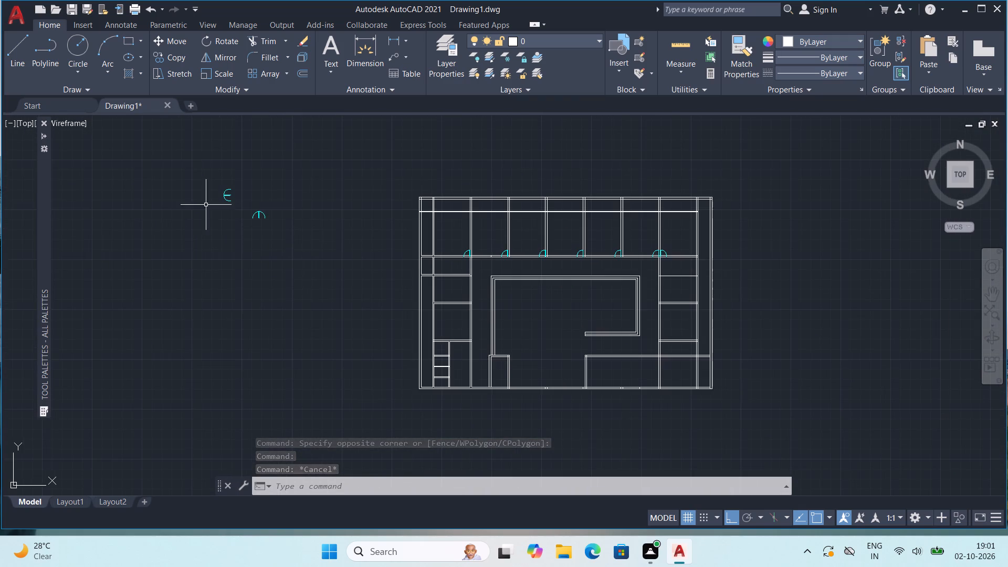
middle_drag(211, 199, 266, 268)
scroll(269, 266, up, 3)
click(306, 268)
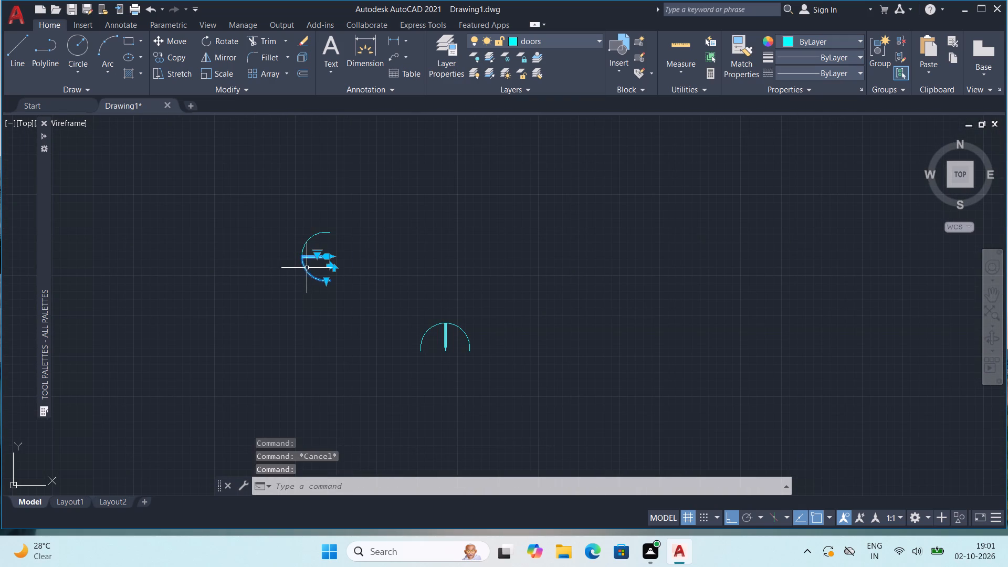
key(ctrl+c)
key(ctrl+v)
ctrl+scroll(521, 311, down, 2)
middle_drag(709, 406, 342, 154)
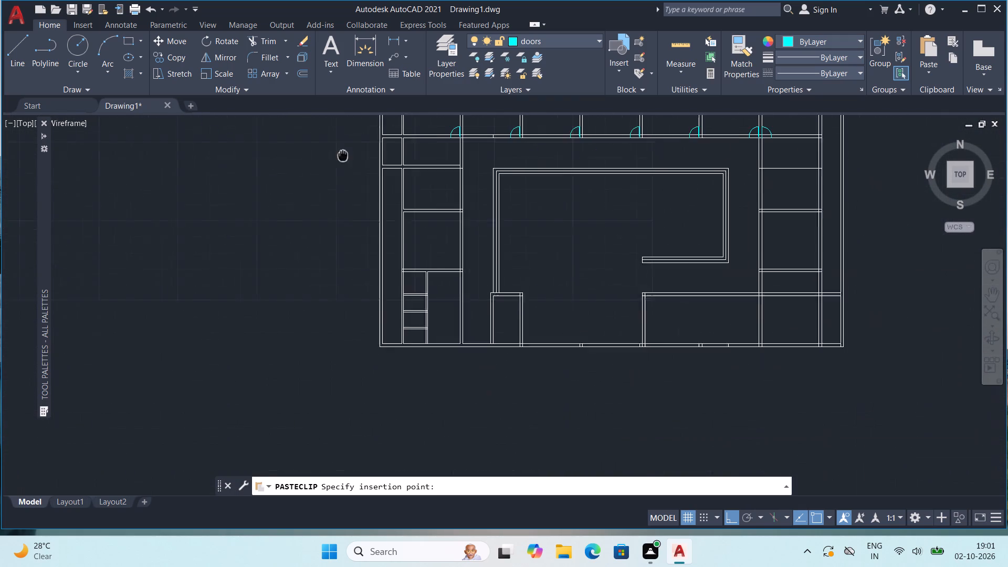
middle_drag(342, 154, 338, 151)
scroll(416, 287, up, 2)
middle_drag(414, 374, 409, 340)
scroll(412, 361, up, 1)
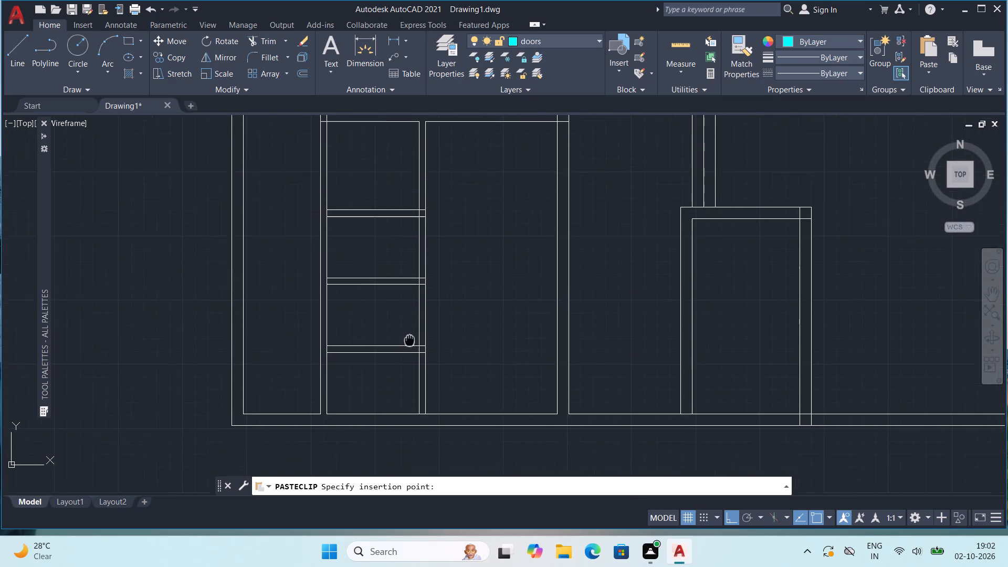
middle_drag(409, 340, 407, 332)
scroll(409, 340, up, 2)
scroll(332, 466, down, 2)
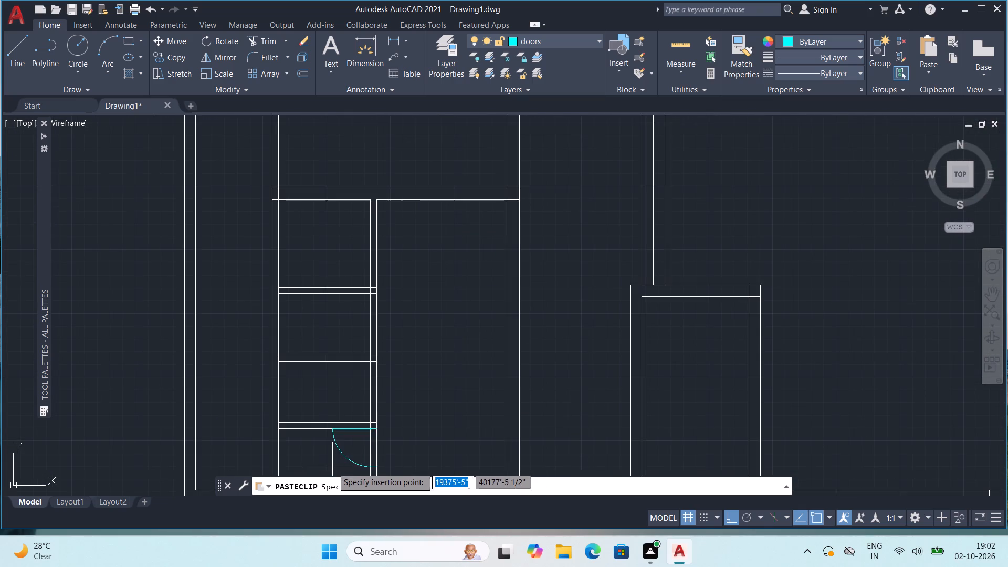
middle_drag(334, 453, 386, 338)
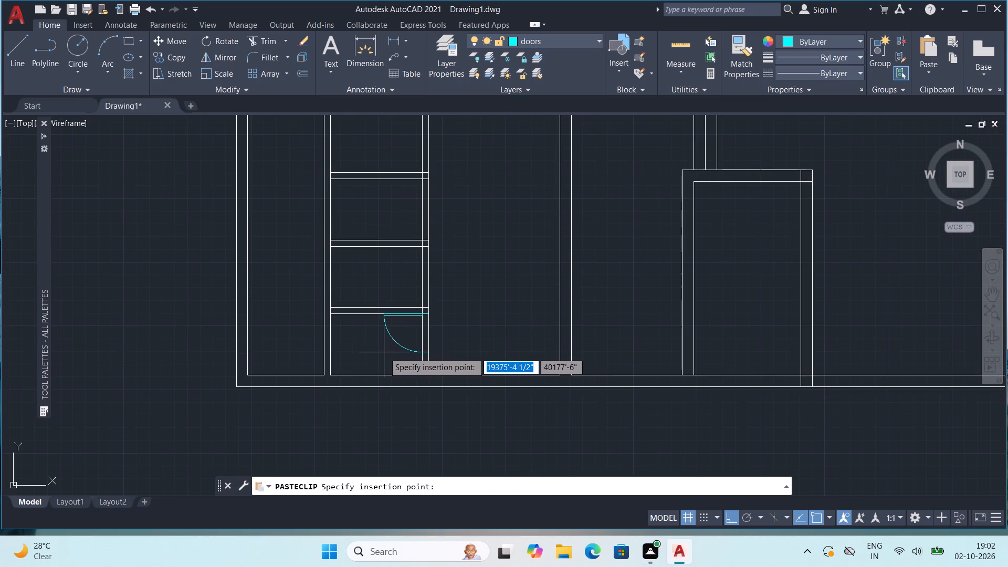
scroll(382, 354, up, 1)
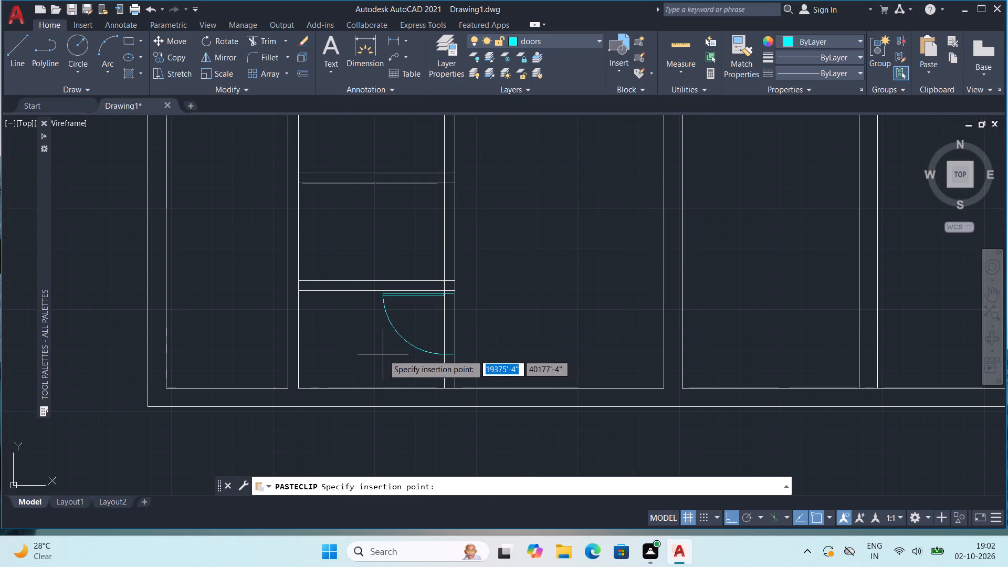
click(384, 351)
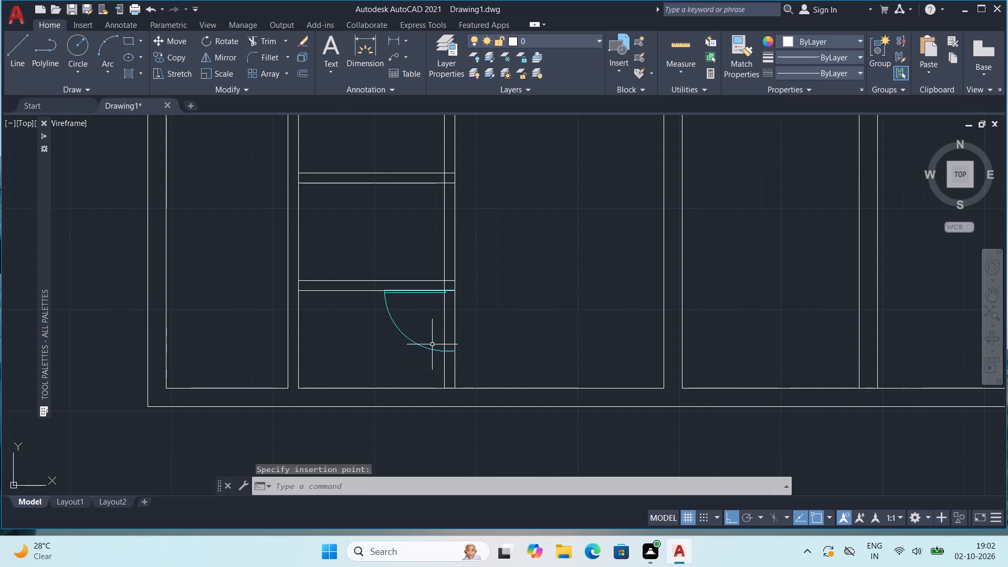
Paste the copied door into the second small compartment from the bottom, across its right wall just below the upper partition.
key(ctrl+v)
middle_drag(412, 251, 350, 328)
scroll(343, 328, up, 3)
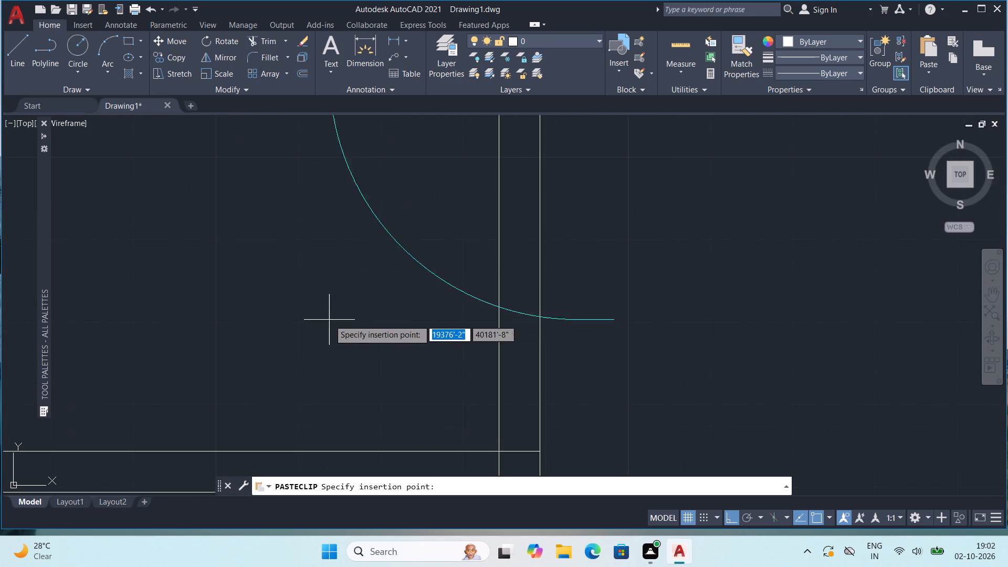
middle_drag(277, 297, 185, 486)
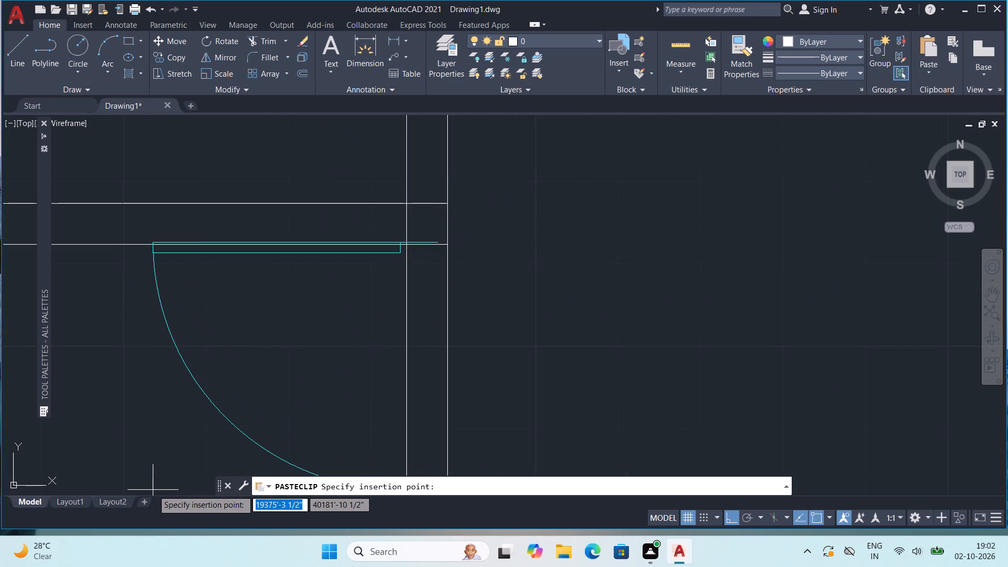
click(163, 491)
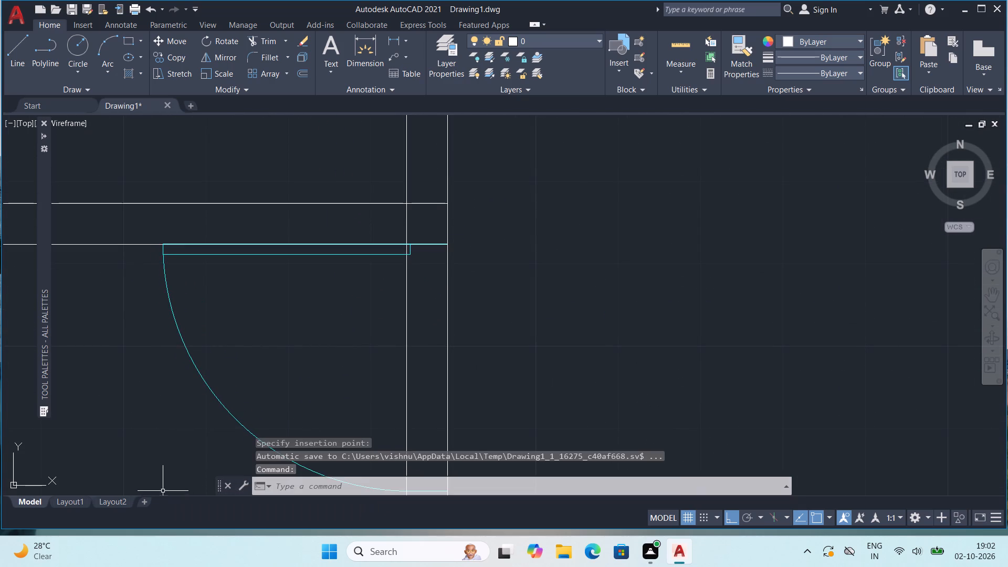
Paste the copied door into the third small compartment from the bottom, across its right wall just below the upper partition.
scroll(284, 431, down, 2)
middle_drag(379, 296, 381, 380)
key(ctrl+v)
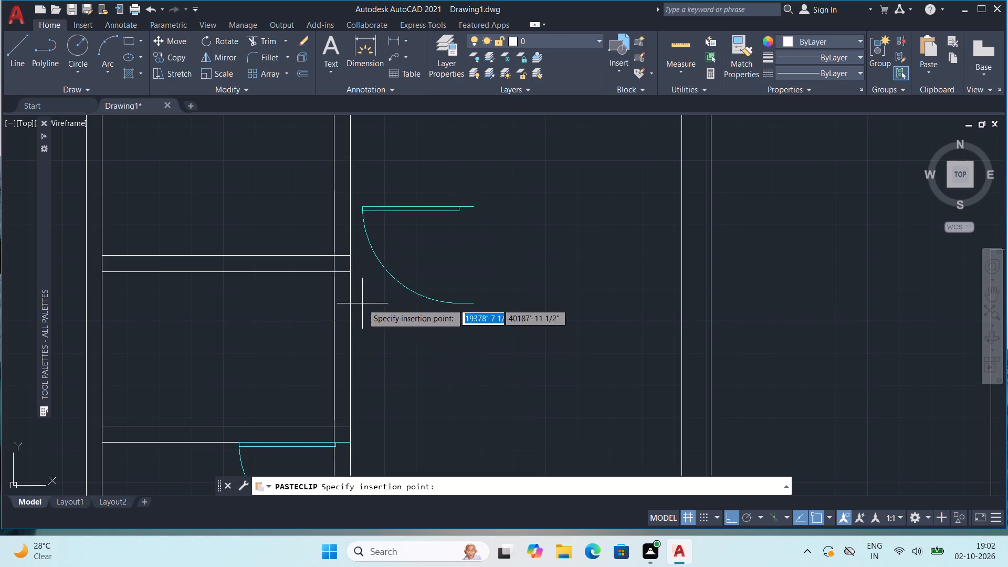
scroll(328, 333, up, 3)
middle_drag(241, 351, 176, 487)
scroll(177, 485, down, 3)
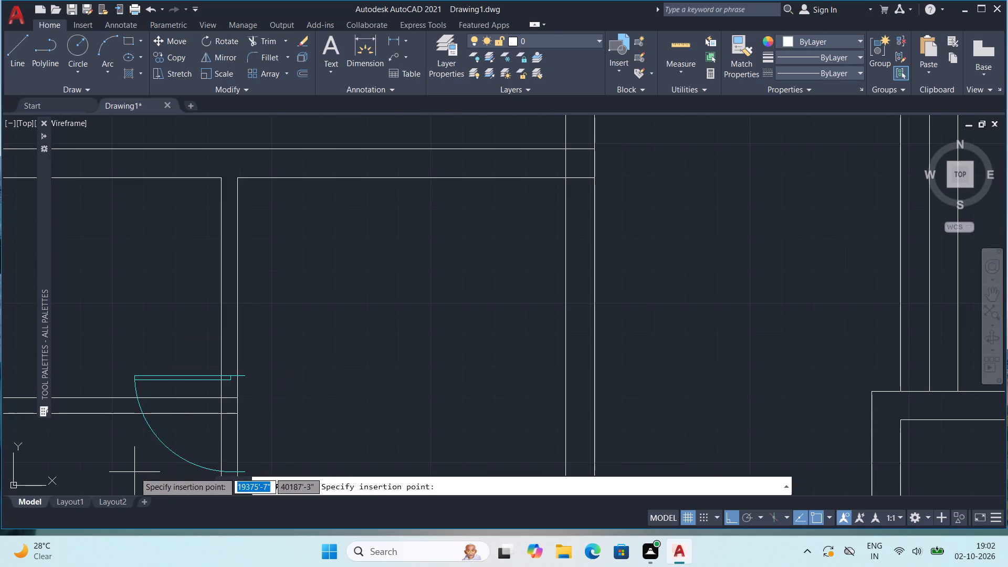
middle_drag(137, 465, 359, 281)
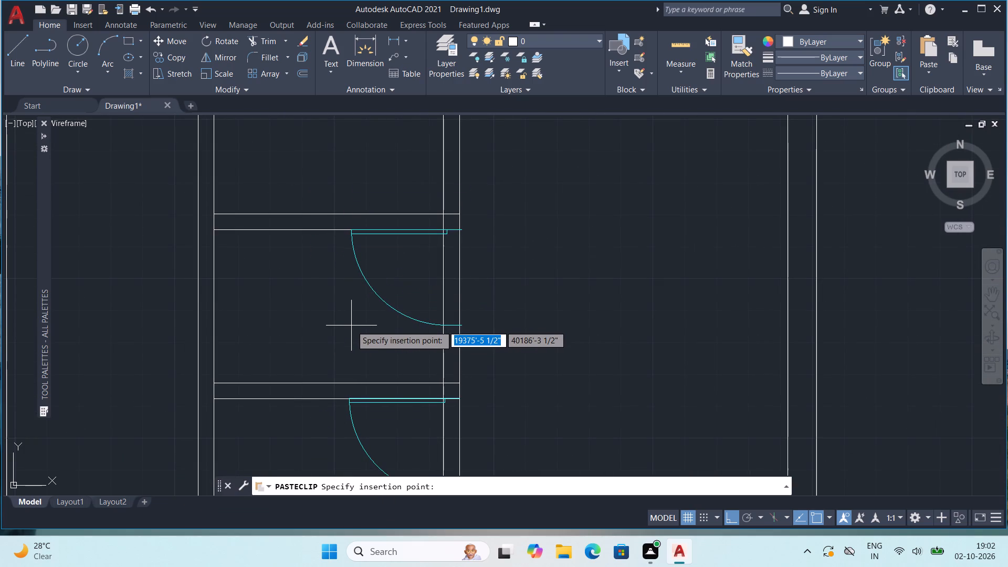
click(349, 325)
Paste the copied door into the topmost small compartment, across its right wall just below the room's top wall.
scroll(397, 277, down, 2)
middle_drag(429, 230, 429, 282)
scroll(429, 288, up, 2)
middle_drag(426, 253, 463, 392)
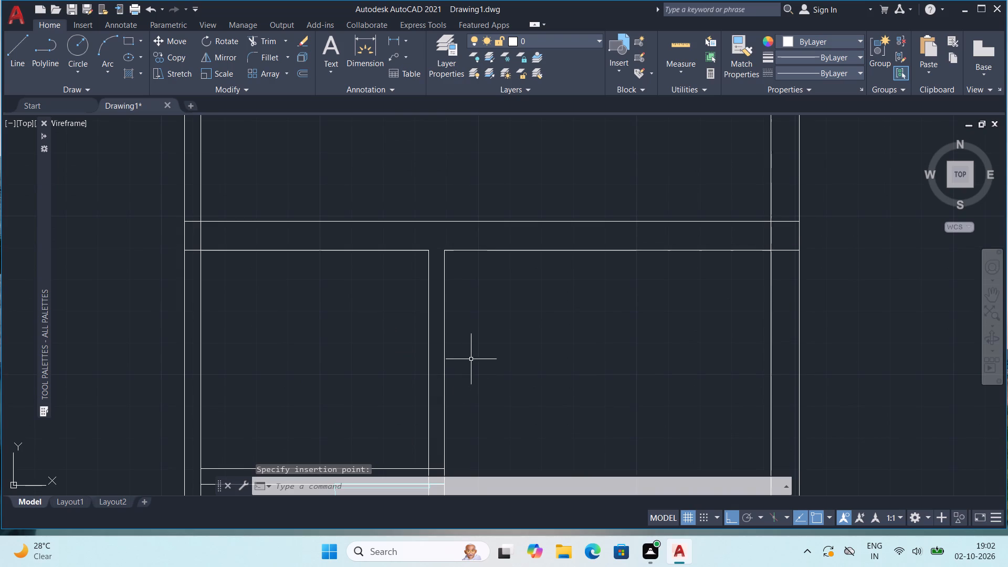
key(ctrl+v)
scroll(364, 327, up, 1)
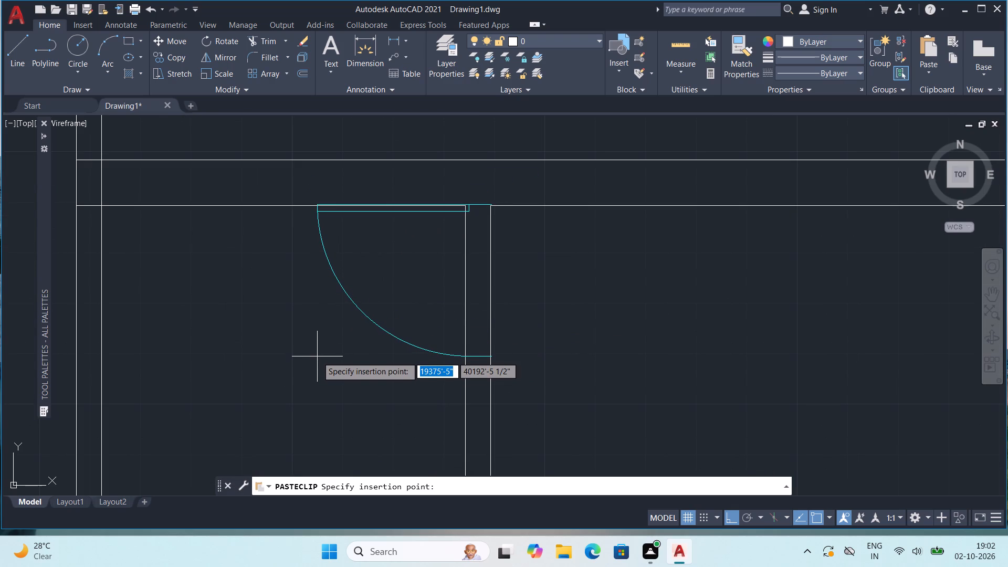
click(317, 358)
Mirror the upper door of the loose sideways pair about a horizontal line through its arc end, keeping the original.
scroll(373, 334, down, 4)
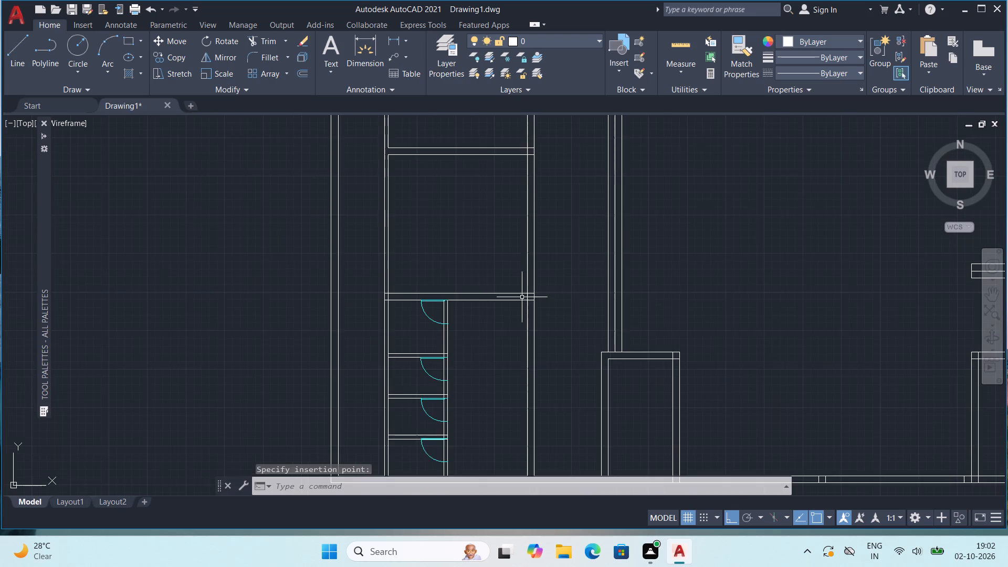
middle_drag(465, 350, 497, 251)
scroll(560, 284, down, 1)
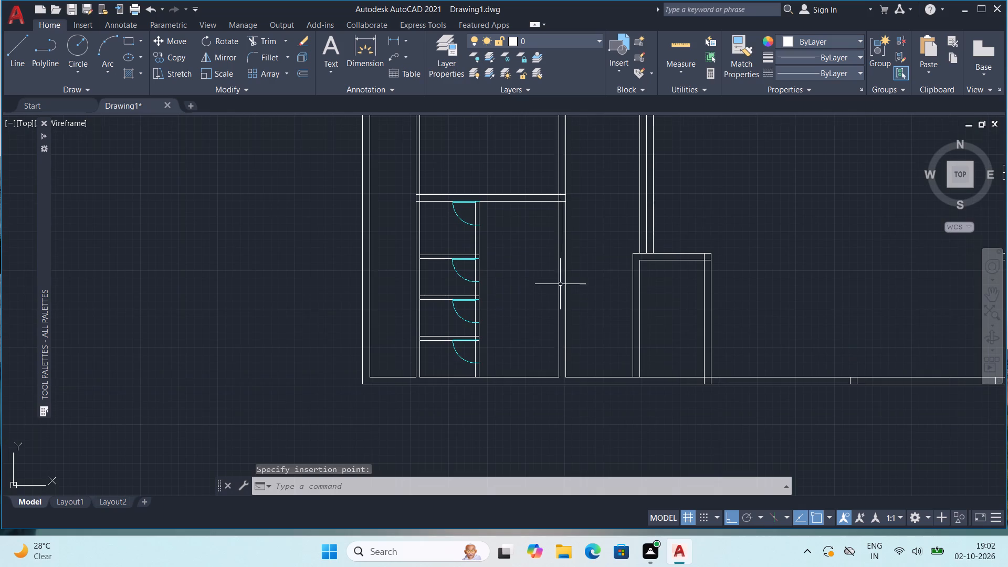
middle_drag(553, 275, 481, 333)
scroll(478, 336, down, 2)
middle_click(340, 257)
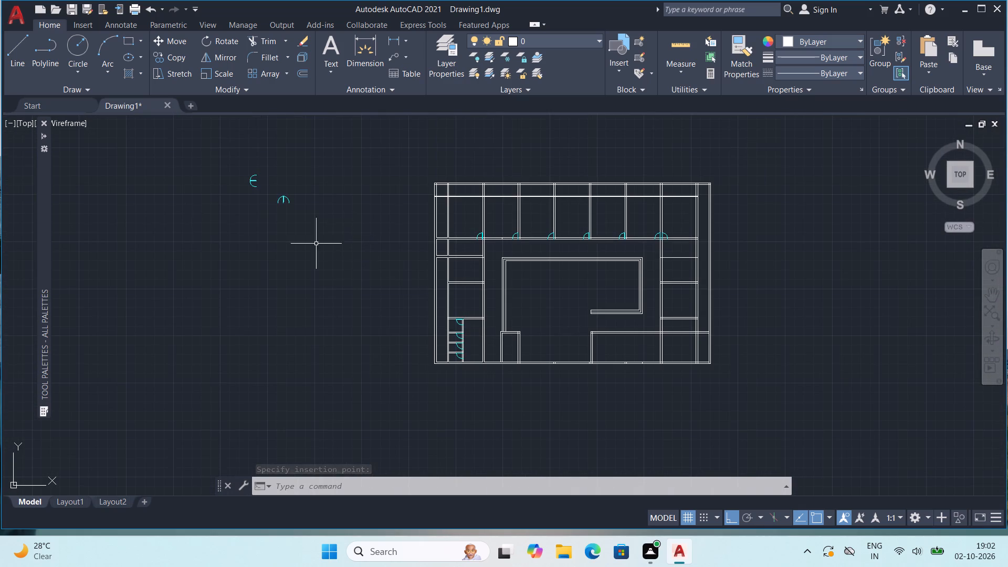
scroll(267, 195, up, 2)
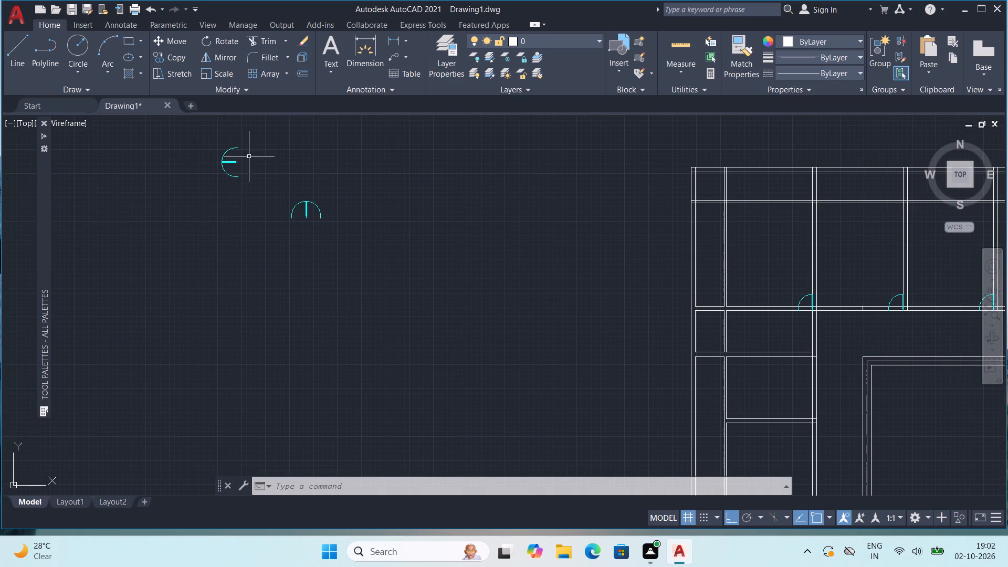
scroll(249, 155, up, 1)
middle_drag(249, 154, 246, 195)
click(213, 187)
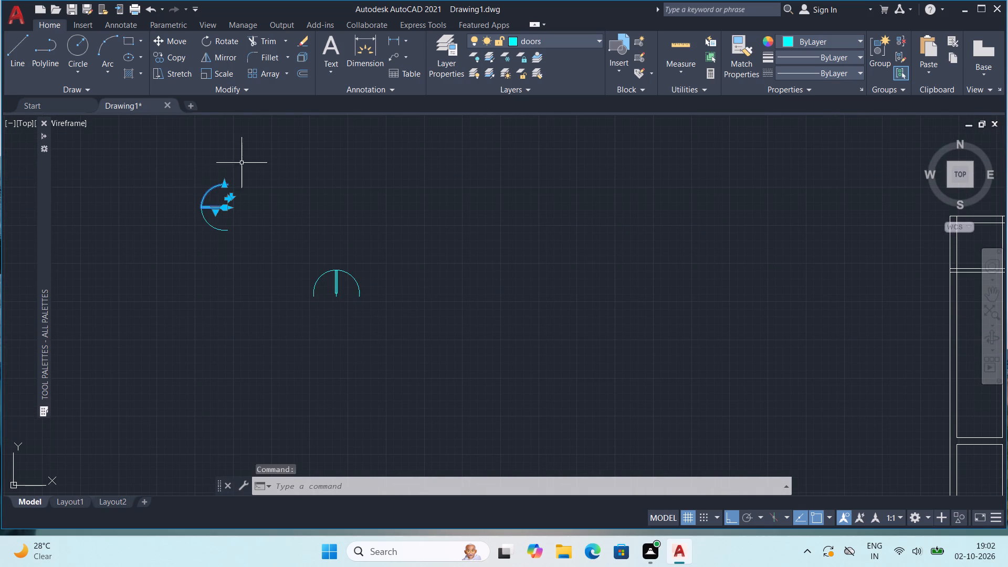
click(225, 55)
click(226, 186)
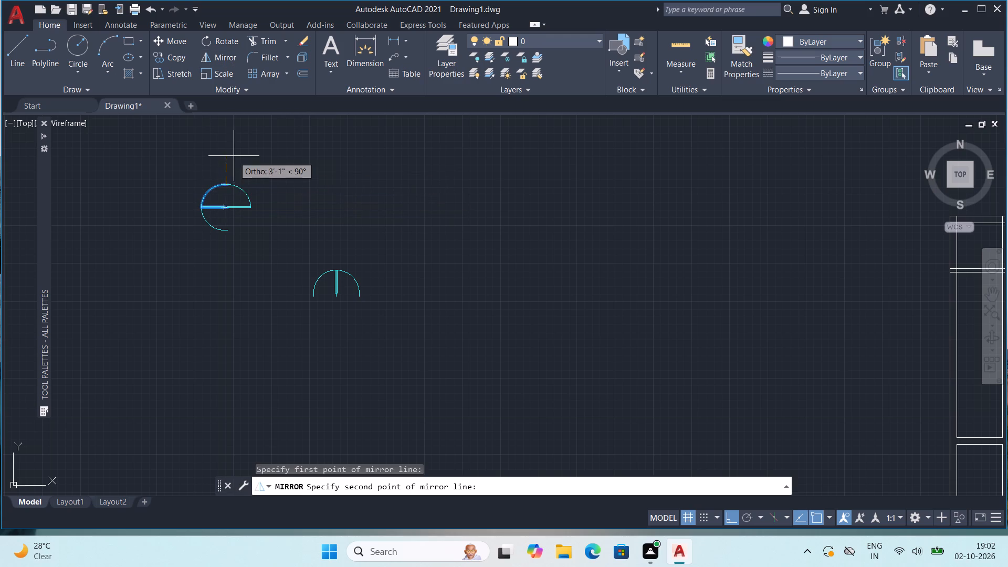
click(182, 172)
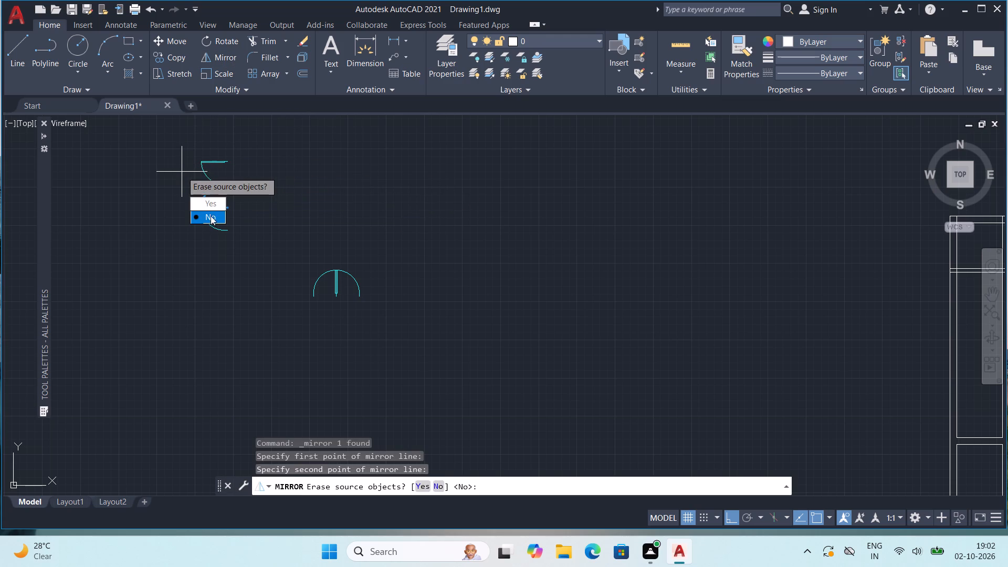
drag(211, 215, 182, 171)
click(205, 146)
click(228, 192)
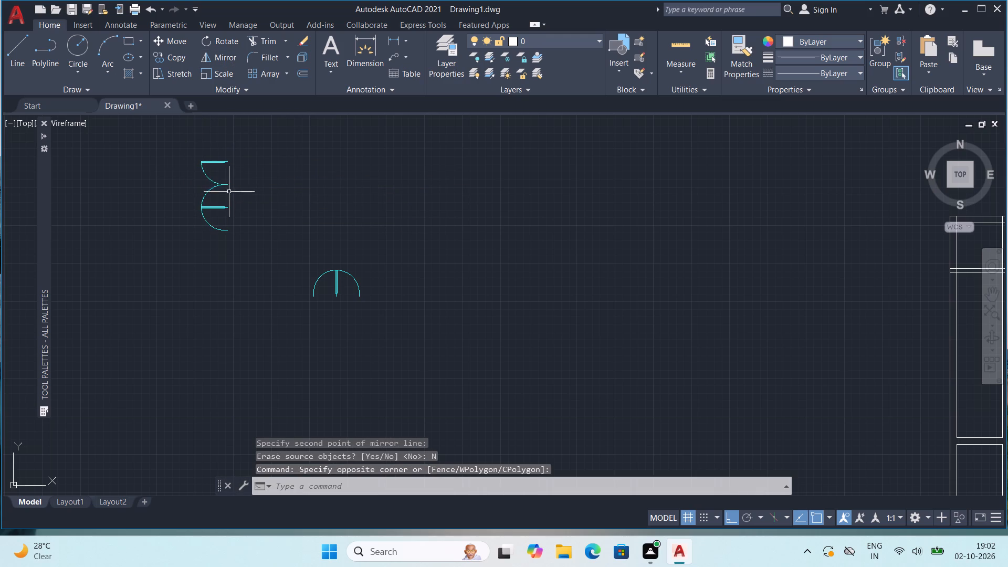
Copy the loose sideways double door and paste it across the bottom-left room's right wall, just below its top wall.
click(216, 186)
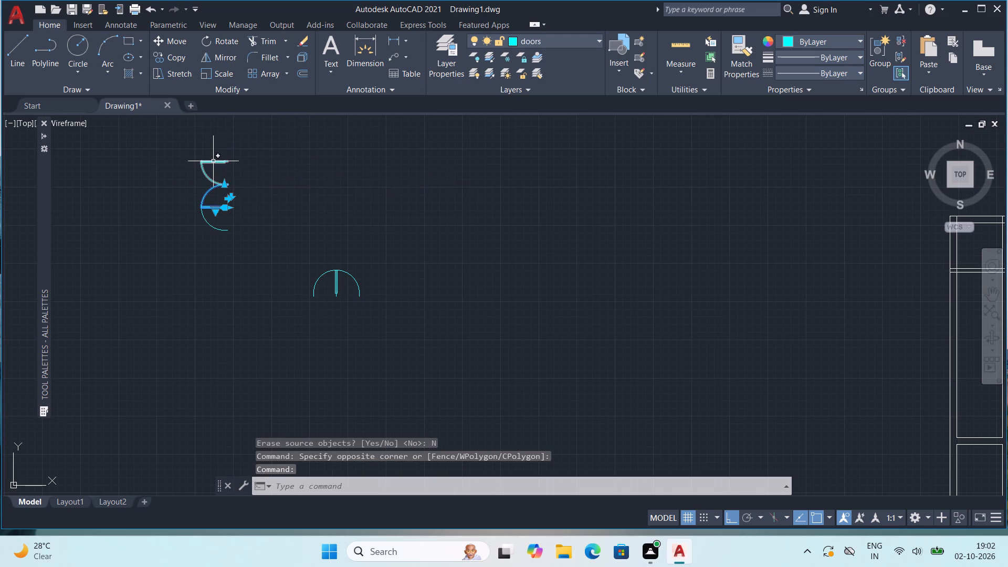
click(213, 162)
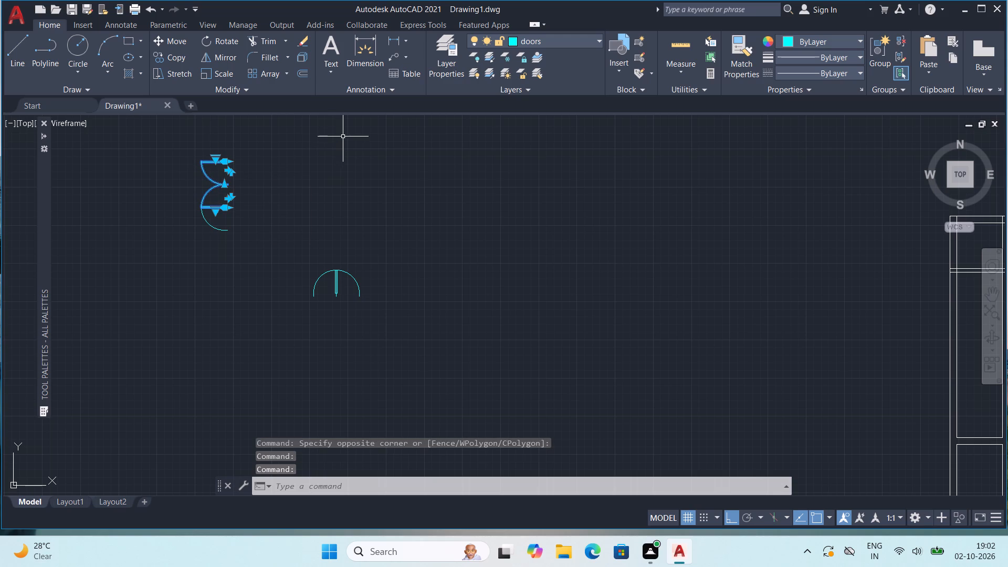
key(ctrl+c)
key(ctrl+v)
ctrl+scroll(469, 223, down, 2)
middle_drag(575, 282, 243, 80)
scroll(406, 242, up, 2)
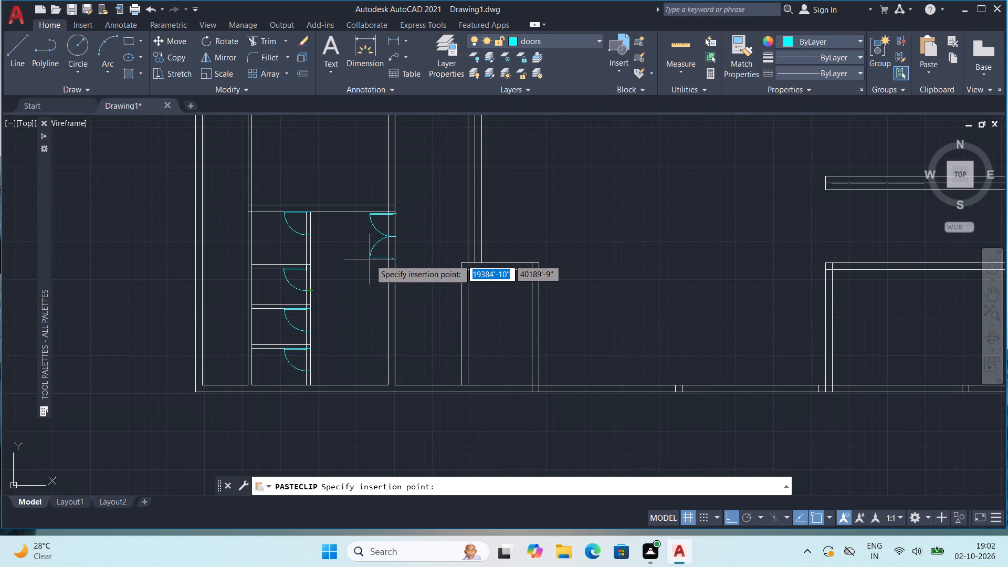
scroll(370, 259, up, 2)
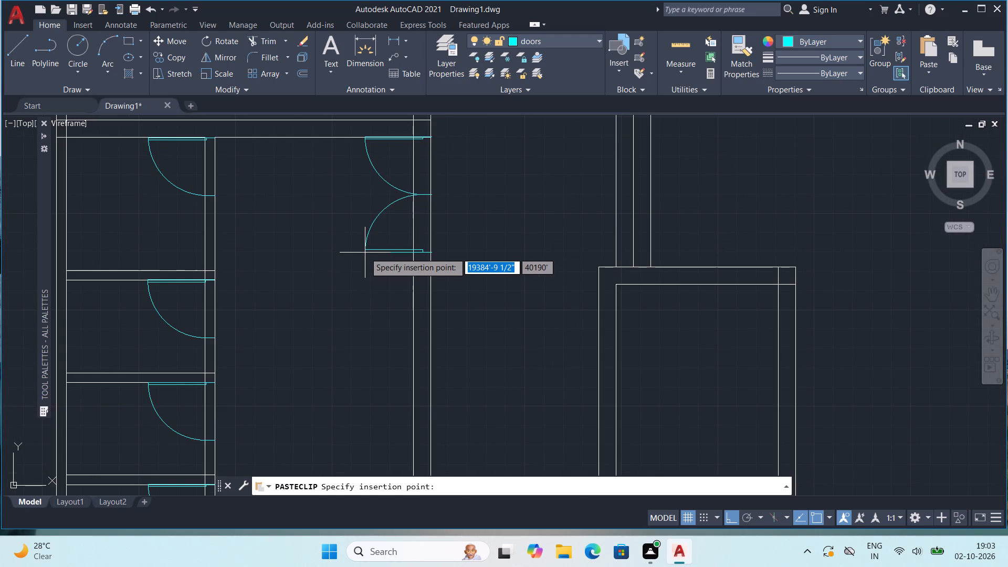
click(365, 253)
Copy the topmost small compartment's door and paste it into the room directly above, across its right wall just below its upper wall.
scroll(416, 271, down, 3)
middle_drag(506, 229, 458, 413)
scroll(462, 365, down, 2)
middle_drag(506, 356, 449, 277)
scroll(428, 256, up, 1)
middle_drag(439, 309, 448, 272)
middle_drag(424, 245, 413, 338)
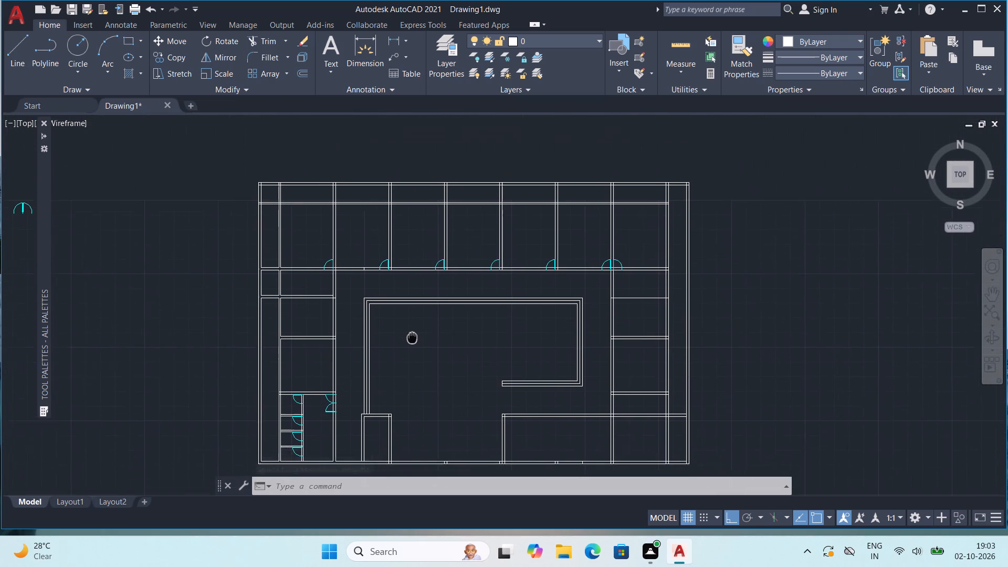
middle_drag(413, 338, 416, 331)
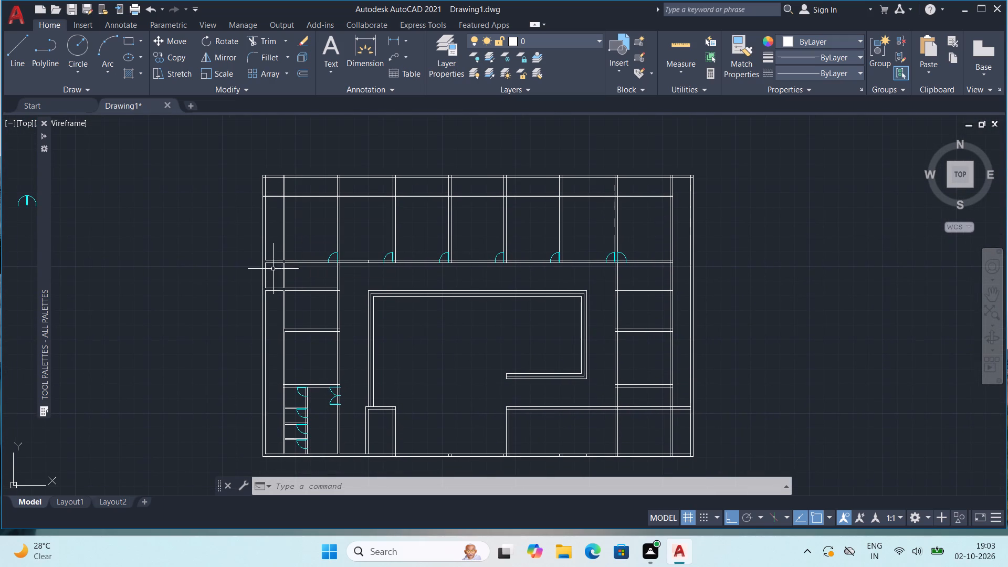
scroll(338, 320, up, 1)
middle_drag(329, 326, 325, 281)
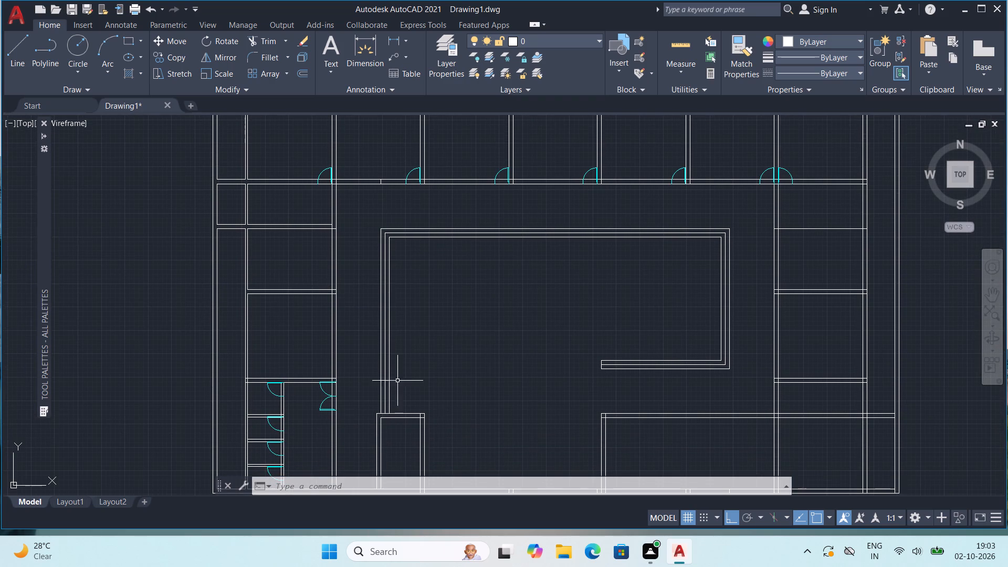
click(276, 397)
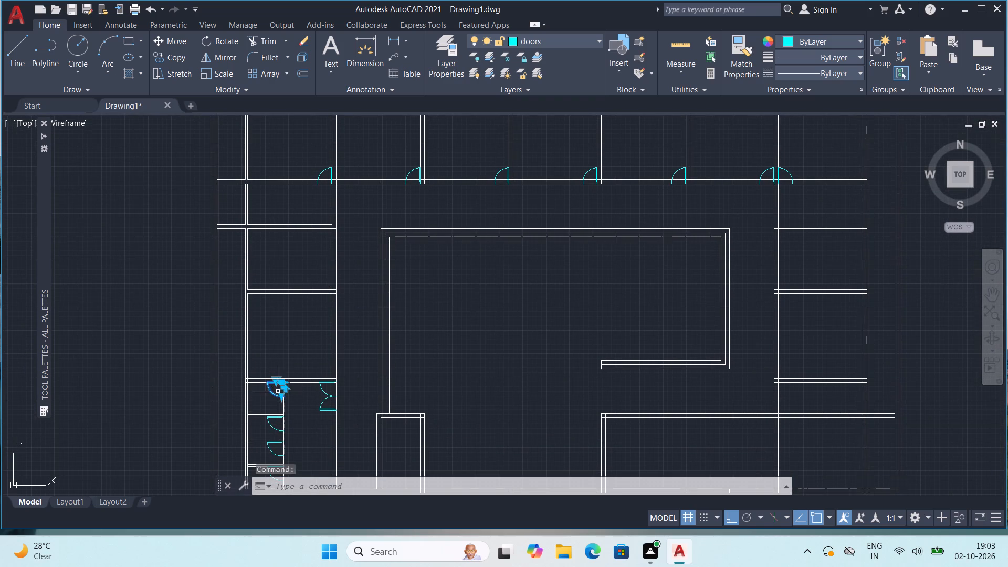
key(ctrl+c)
key(ctrl+v)
scroll(321, 316, up, 2)
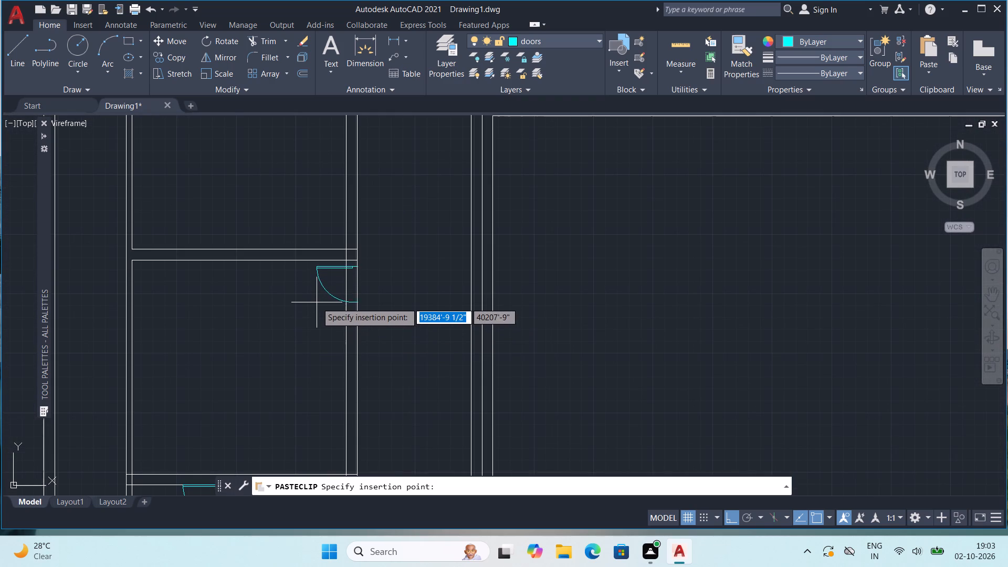
click(317, 297)
Paste the copied door into the next room up in the left wing, across its right wall just below its upper wall.
middle_drag(379, 227, 399, 349)
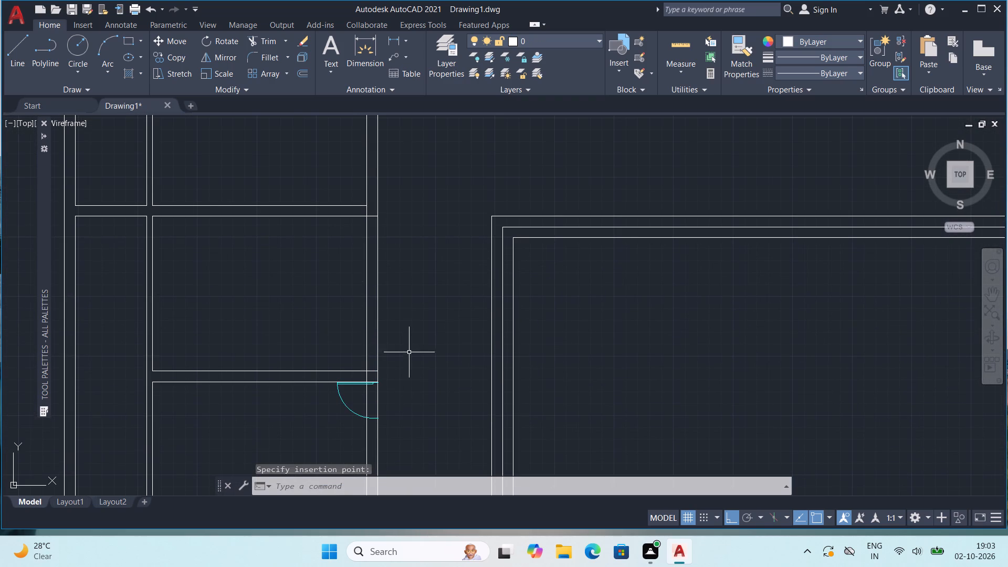
key(ctrl+v)
scroll(363, 286, up, 2)
middle_drag(322, 245, 267, 444)
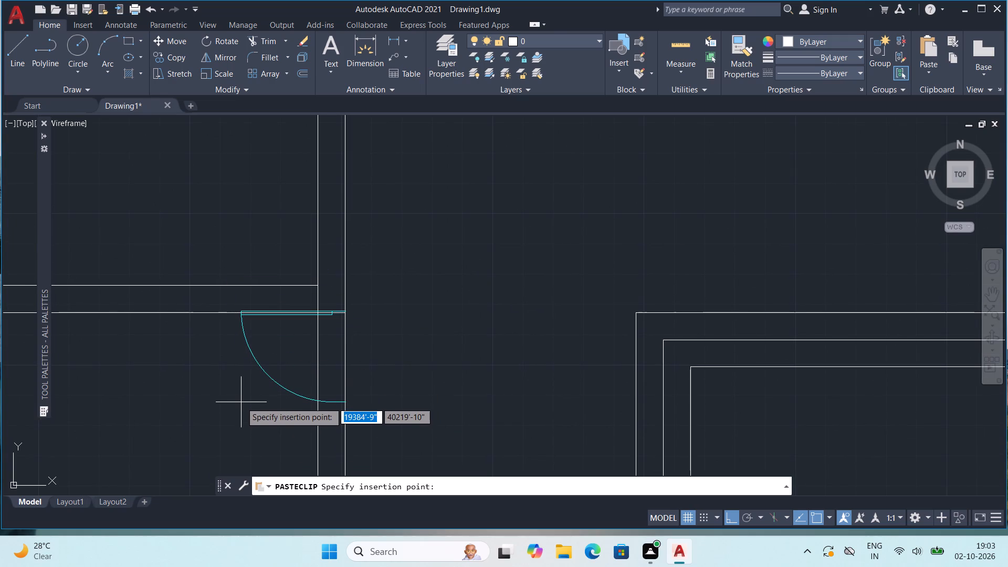
click(242, 403)
Move the upper leaf of the bottom-left room's double door down so its top corner meets the inner line of the room's top wall.
scroll(277, 377, down, 2)
scroll(425, 329, down, 1)
scroll(302, 400, up, 3)
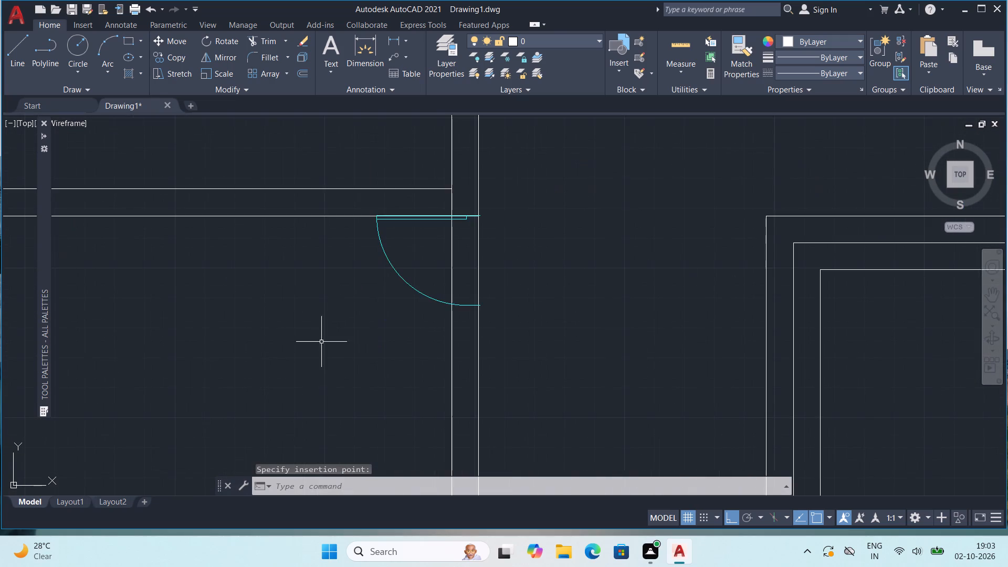
scroll(422, 245, up, 2)
scroll(416, 243, down, 6)
middle_drag(501, 349, 450, 295)
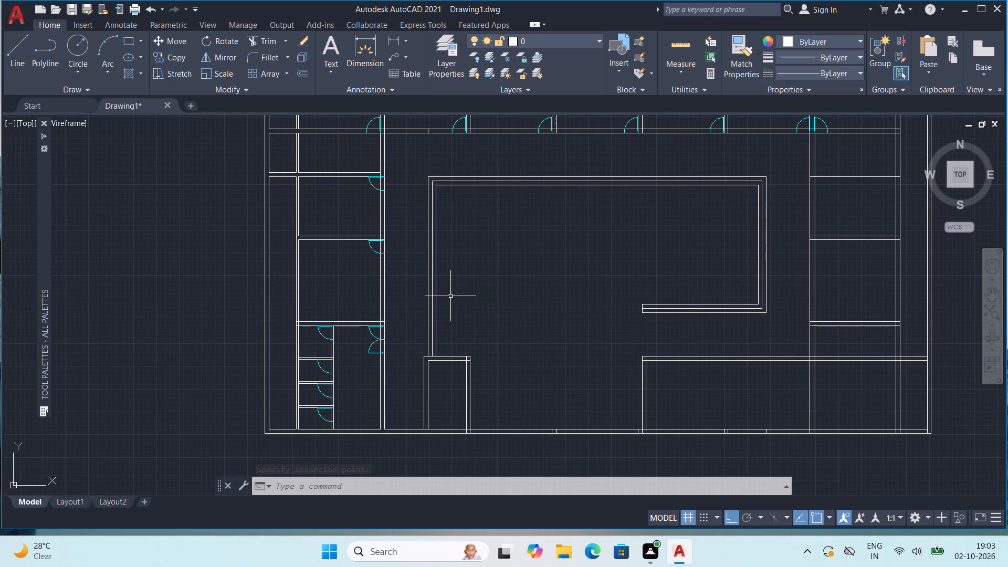
scroll(545, 308, down, 1)
middle_drag(624, 281, 586, 270)
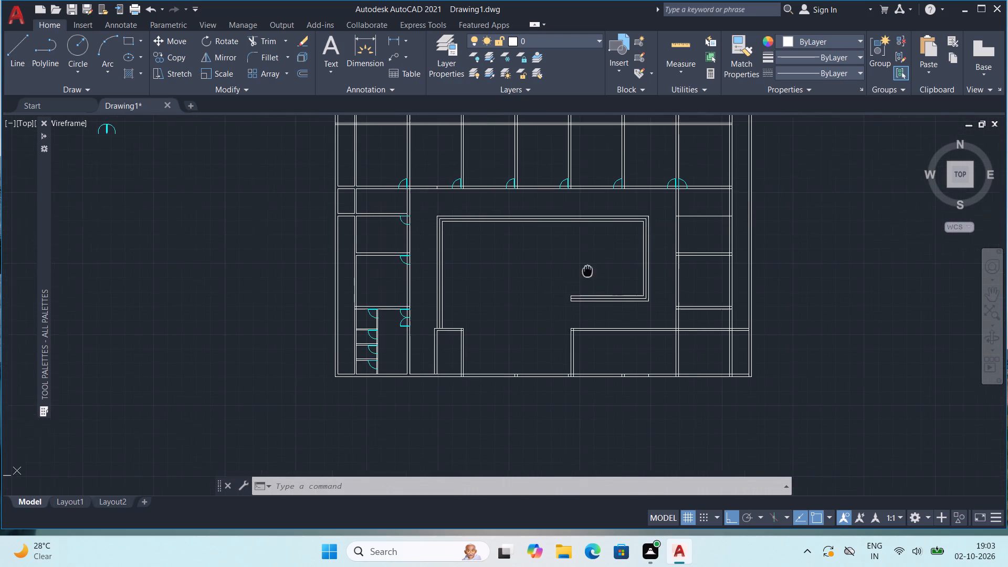
middle_drag(586, 270, 586, 270)
scroll(453, 285, up, 2)
scroll(308, 316, up, 1)
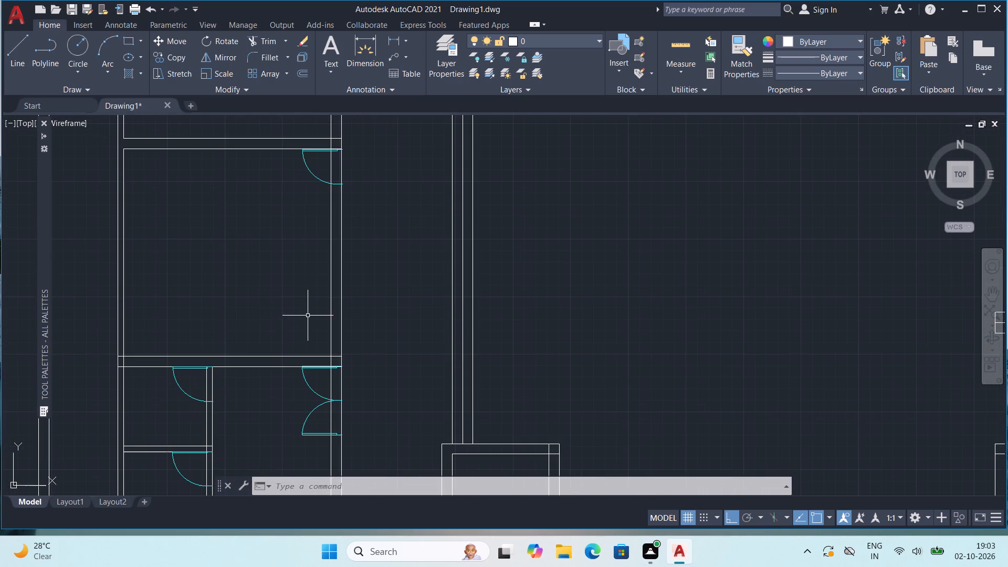
scroll(391, 326, up, 3)
scroll(391, 323, down, 1)
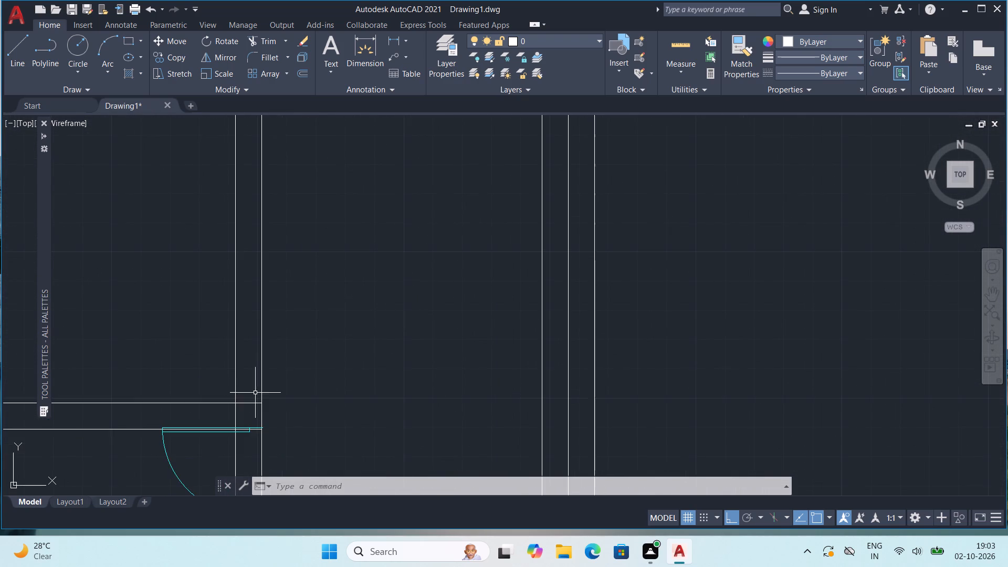
middle_drag(288, 375, 845, 162)
scroll(742, 200, up, 3)
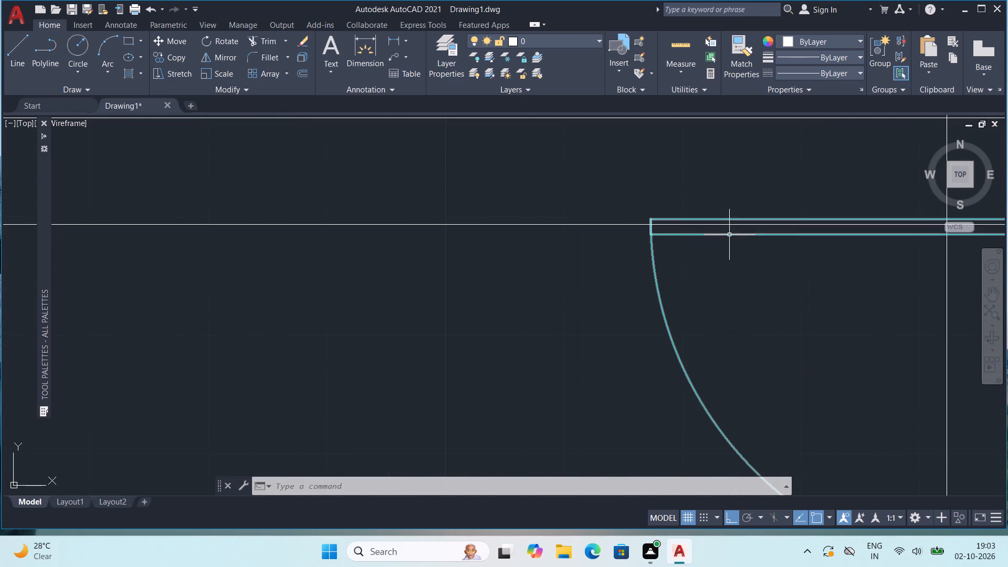
click(729, 235)
click(153, 30)
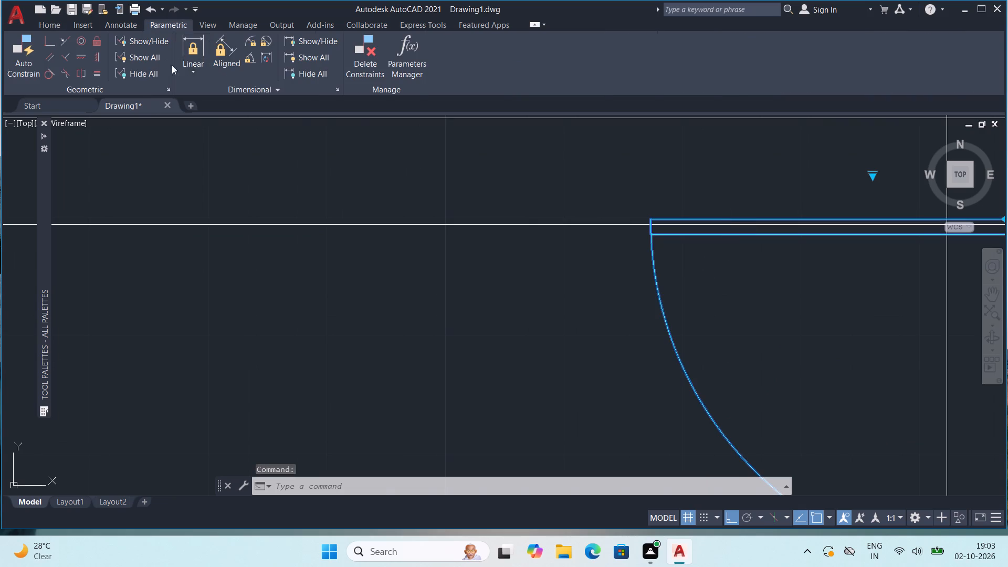
click(45, 21)
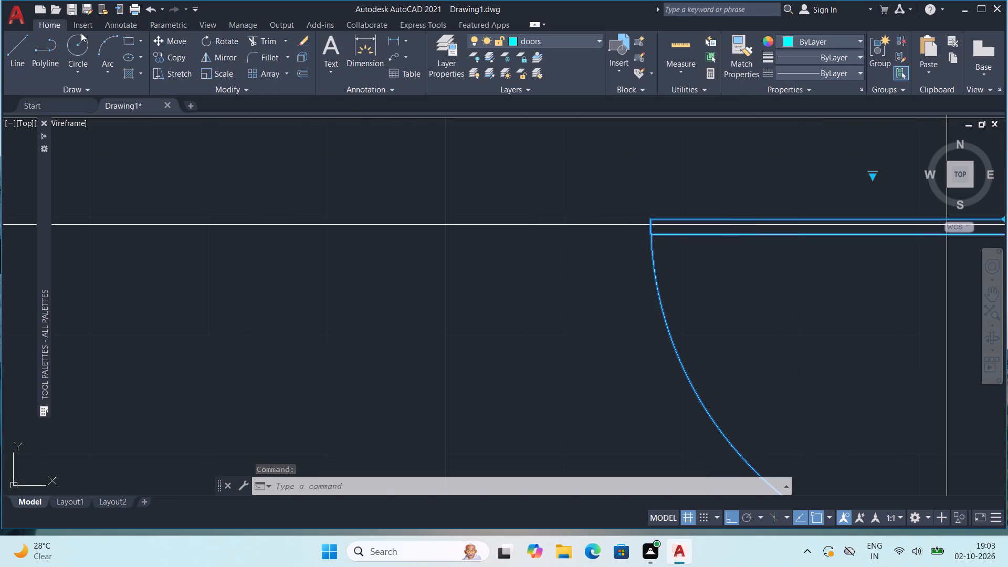
click(156, 33)
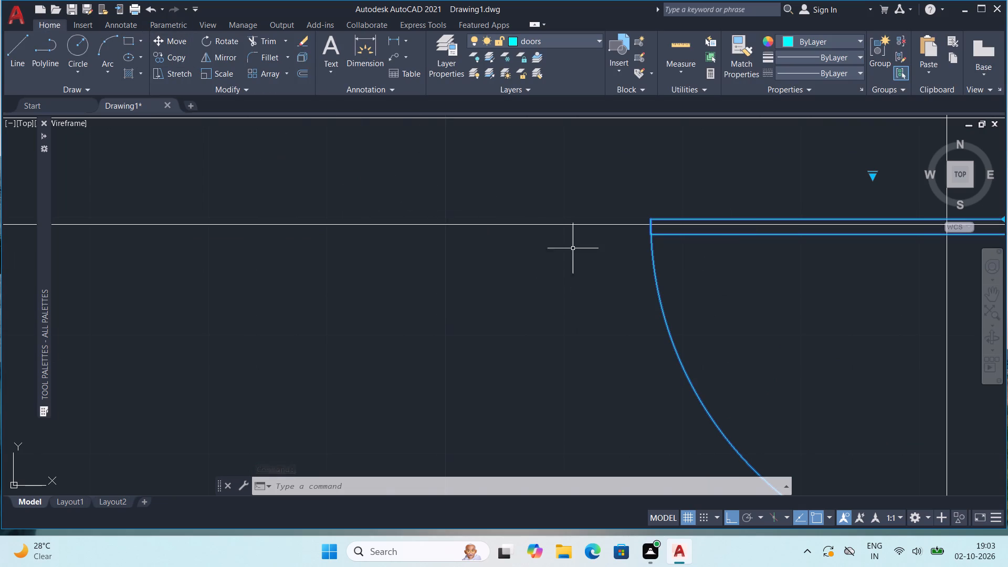
click(161, 37)
click(652, 218)
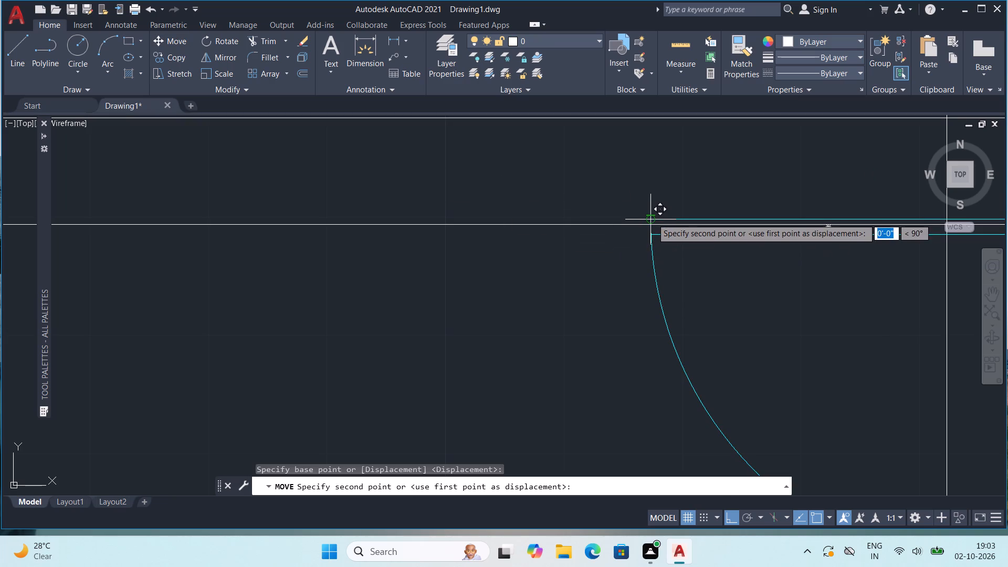
click(652, 225)
scroll(653, 240, down, 3)
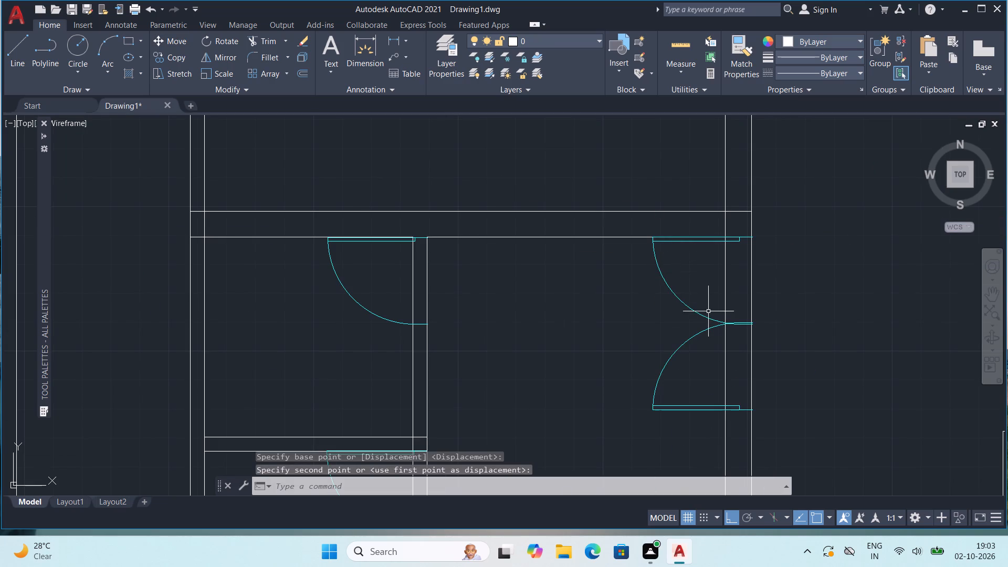
Examine how the placed doors line up with the walls in the left wing and along the top row of rooms.
scroll(380, 230, up, 3)
scroll(316, 244, up, 3)
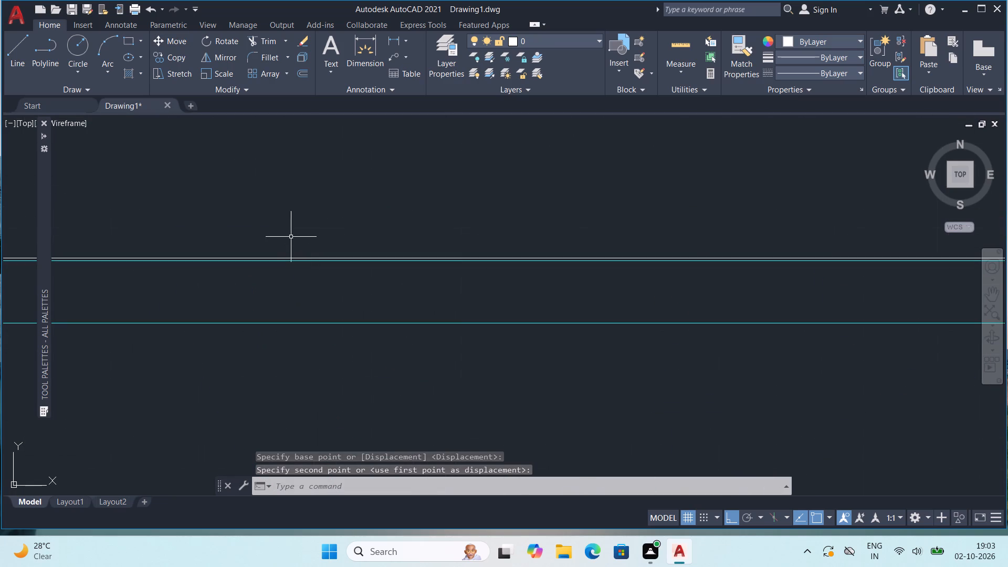
scroll(585, 267, down, 9)
middle_drag(766, 224, 454, 464)
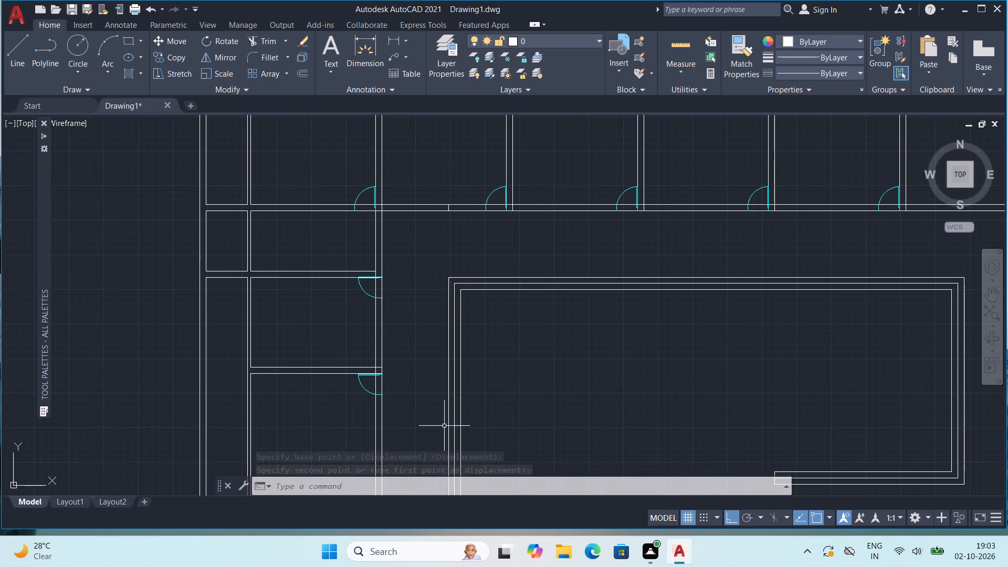
scroll(692, 204, up, 2)
scroll(843, 206, down, 1)
scroll(881, 196, up, 4)
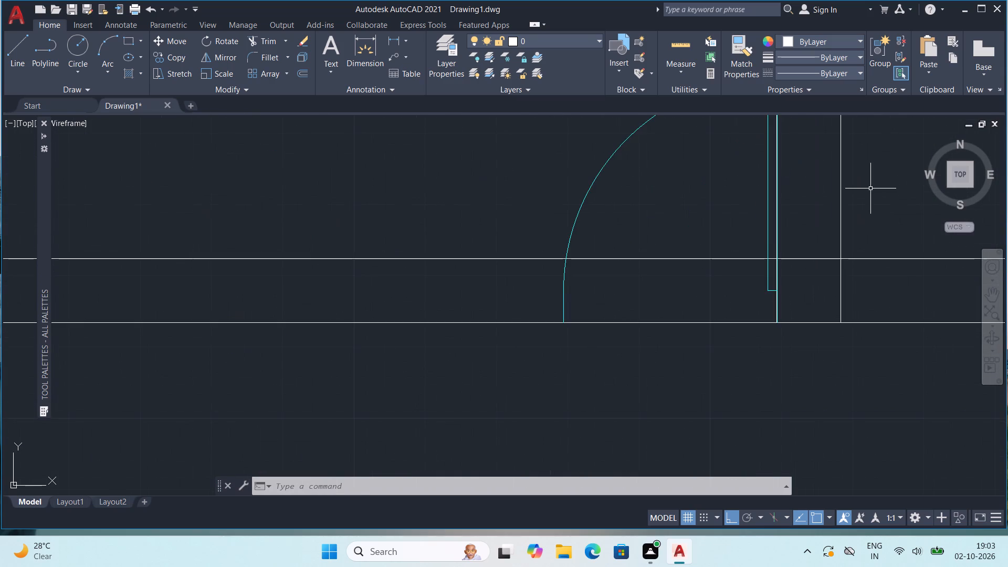
scroll(867, 188, down, 4)
middle_drag(852, 200, 308, 365)
scroll(381, 338, down, 2)
scroll(582, 327, down, 2)
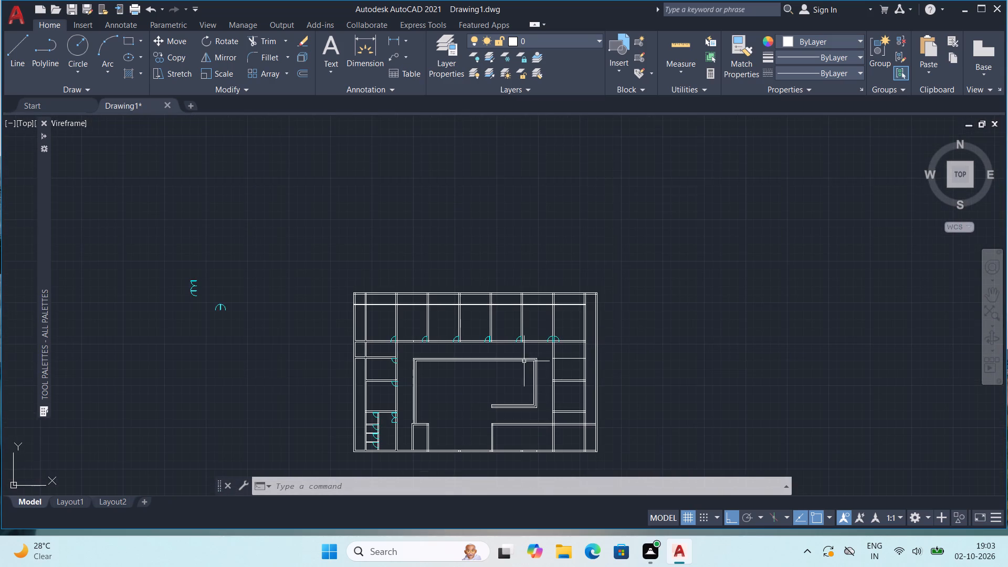
middle_drag(392, 287, 421, 217)
scroll(517, 312, up, 2)
middle_drag(349, 322, 436, 295)
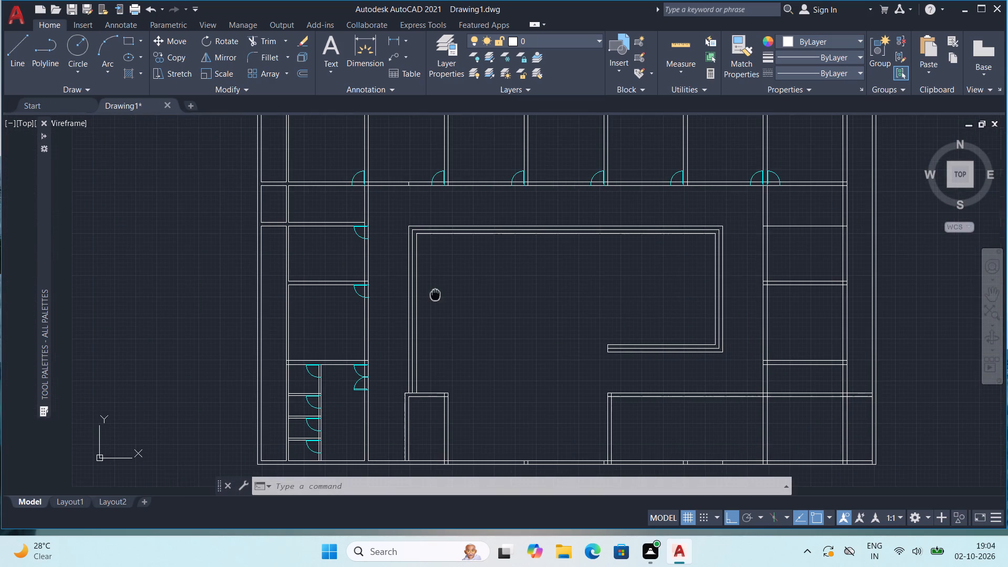
middle_drag(436, 295, 436, 294)
scroll(435, 297, down, 1)
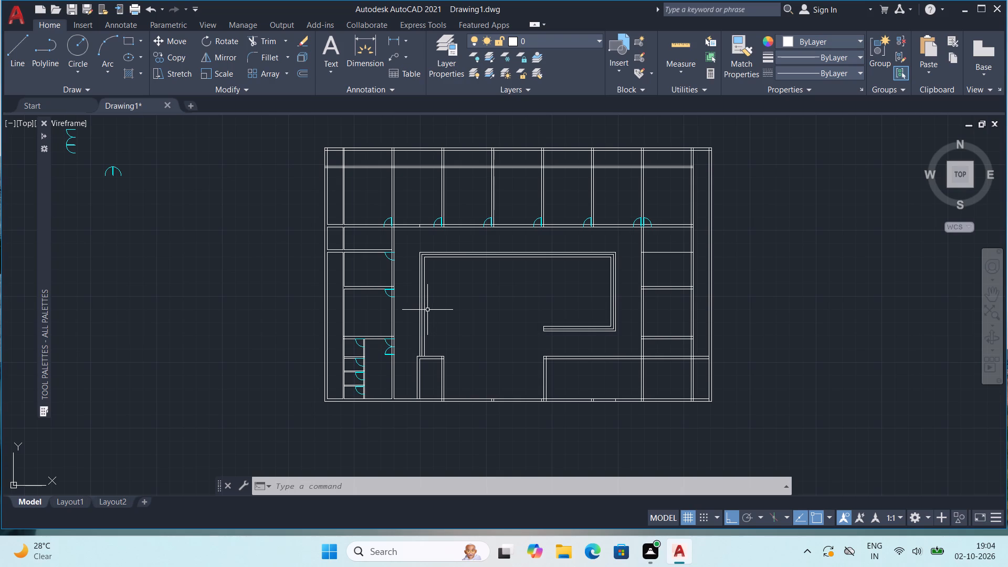
Offset the single horizontal wall line below the top-row rooms in the right wing 9" upward.
scroll(427, 312, down, 1)
scroll(535, 320, up, 2)
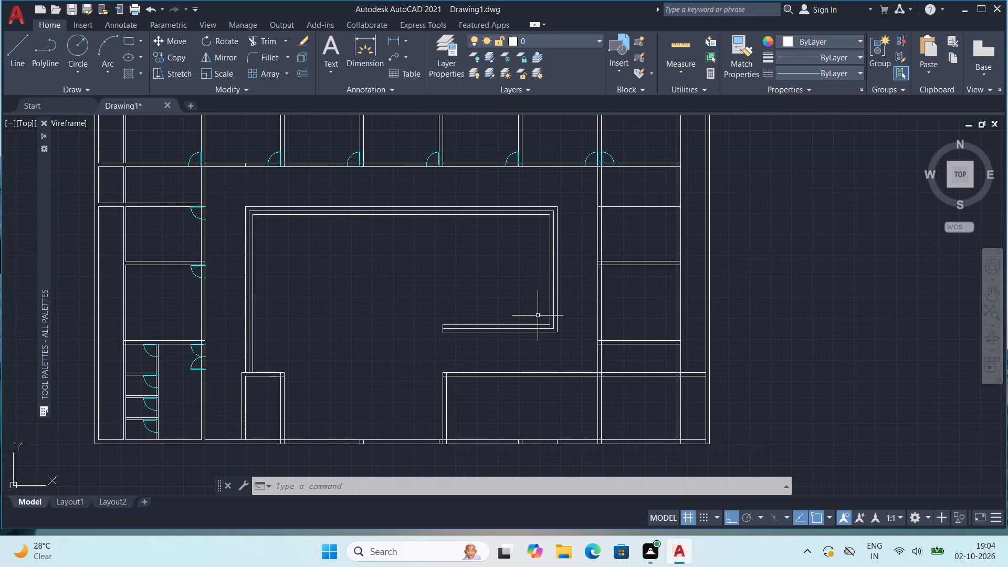
scroll(544, 311, up, 1)
middle_drag(686, 231, 774, 386)
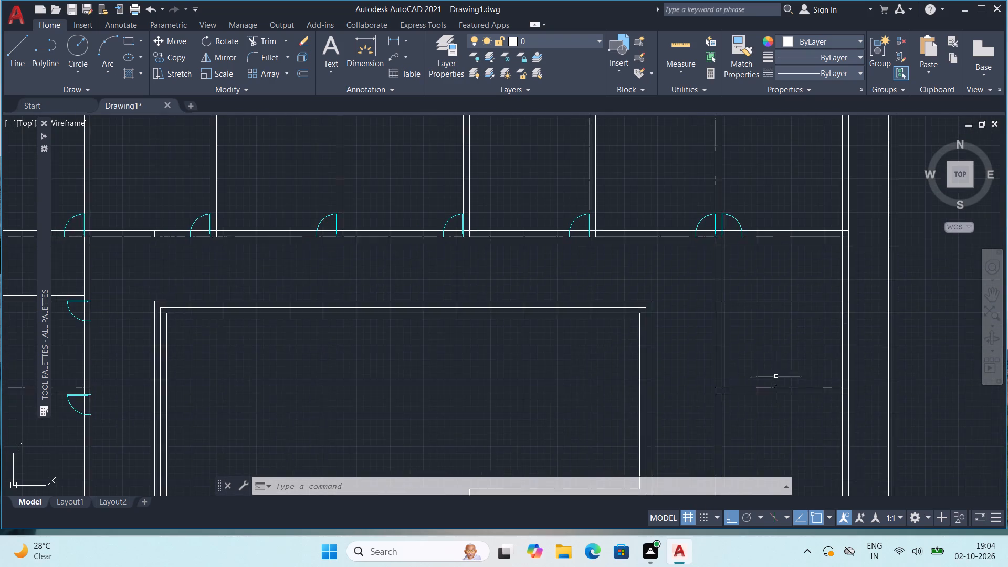
scroll(772, 364, down, 2)
scroll(778, 360, up, 2)
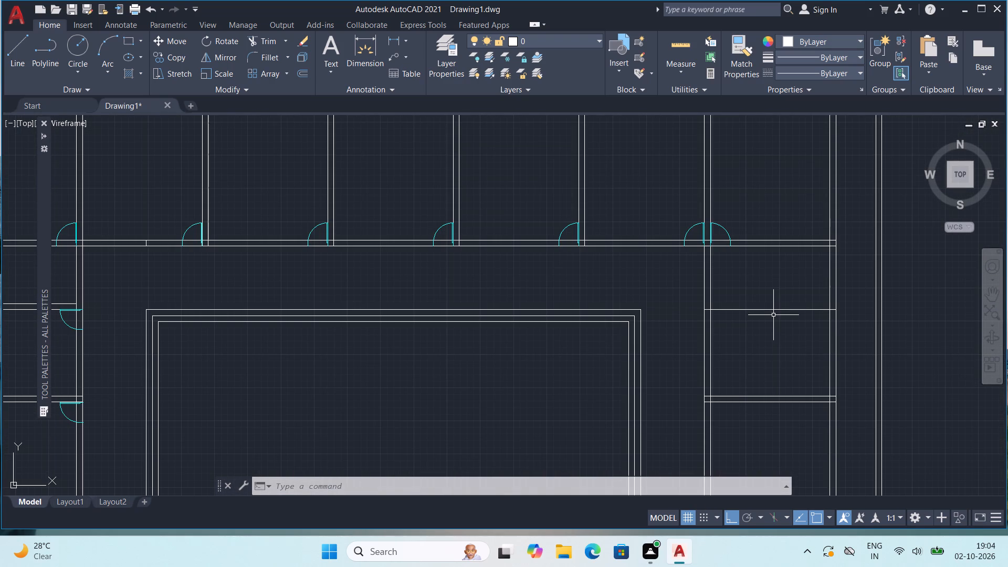
middle_drag(774, 291, 615, 364)
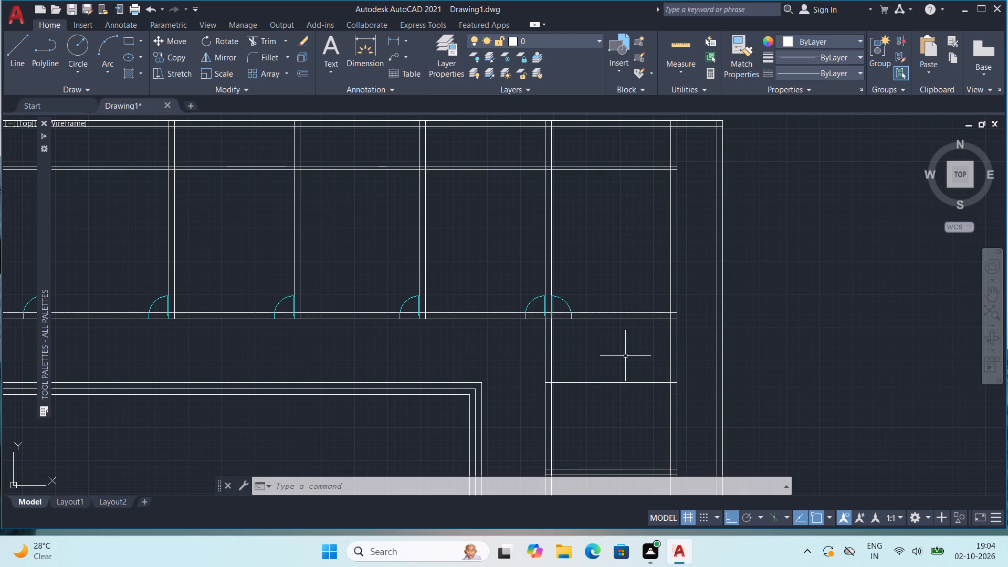
scroll(625, 356, down, 1)
scroll(645, 380, up, 1)
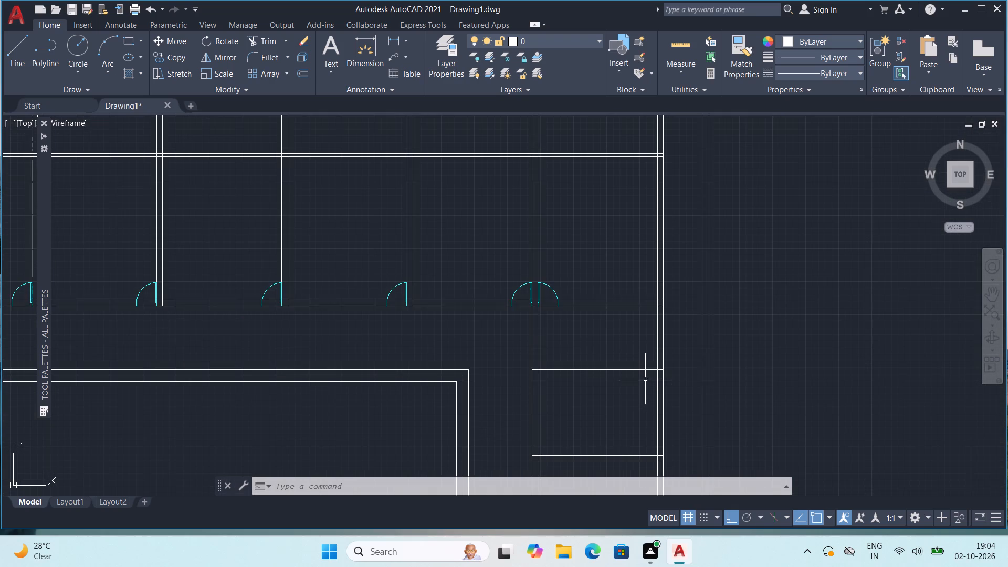
key(o)
key(Return)
key(9)
key(shift+quotedbl)
key(Return)
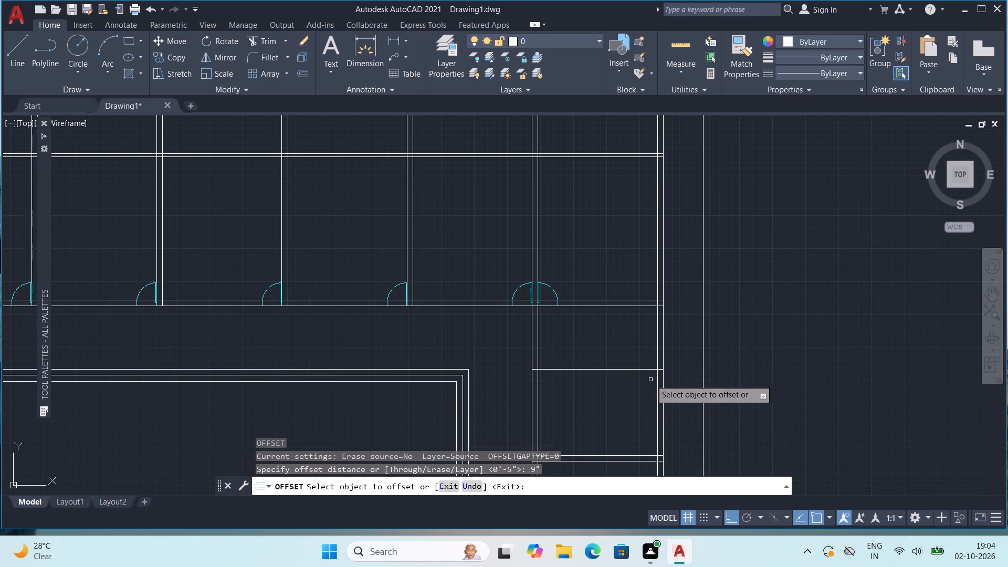
click(642, 369)
click(637, 354)
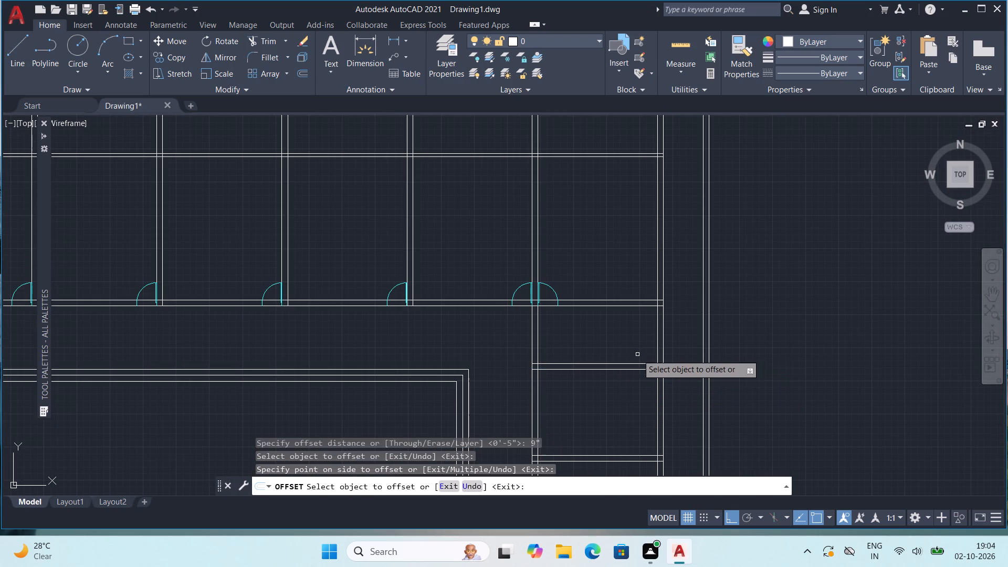
Copy the lowest door of the spare stack beside the plan and paste it into the empty space left of the stack.
scroll(637, 356, down, 1)
middle_drag(591, 430, 601, 395)
middle_drag(401, 331, 763, 312)
scroll(764, 311, down, 2)
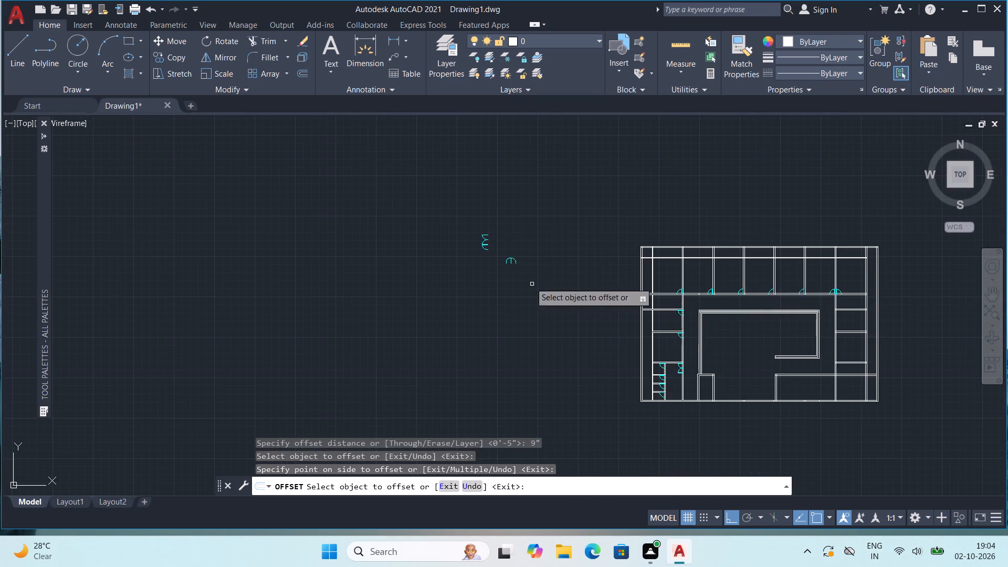
scroll(539, 232, up, 1)
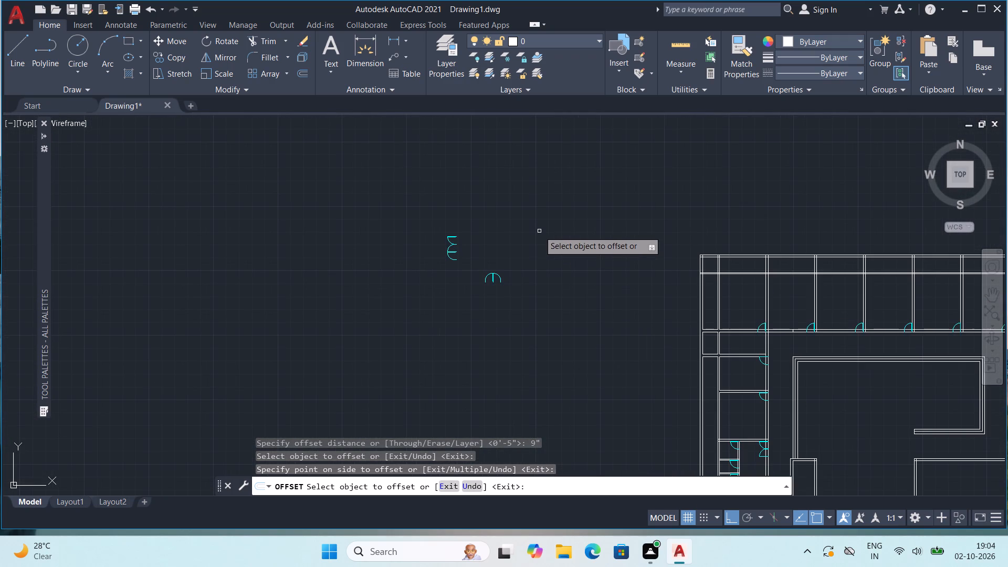
scroll(329, 228, up, 2)
scroll(624, 287, up, 1)
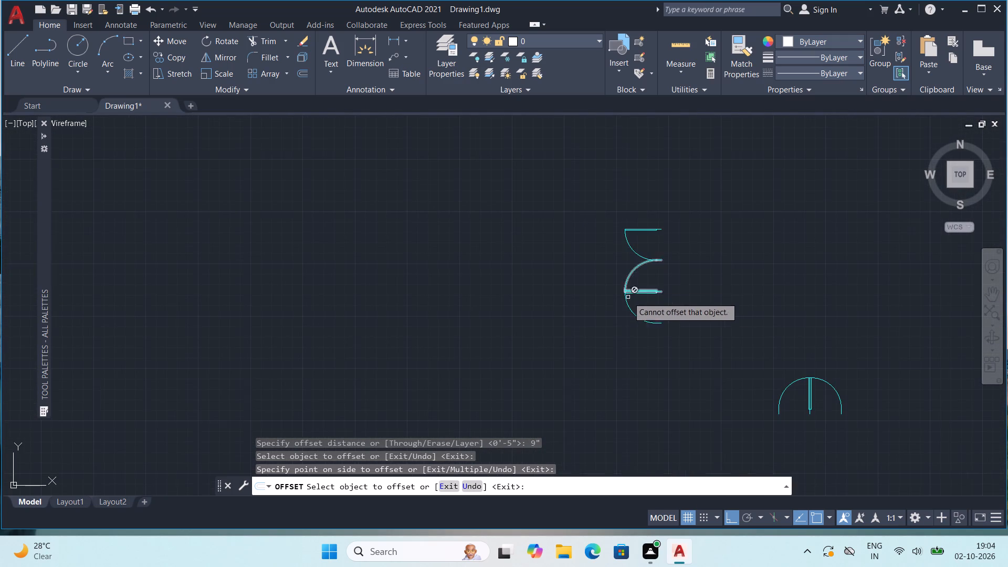
scroll(629, 303, up, 1)
key(Escape)
click(627, 311)
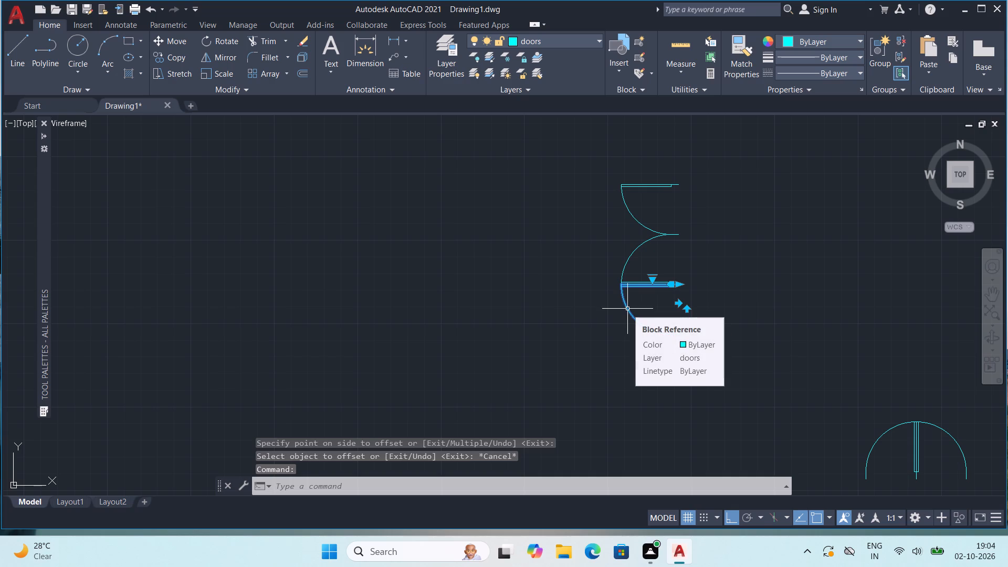
key(ctrl+c)
key(ctrl+v)
click(367, 358)
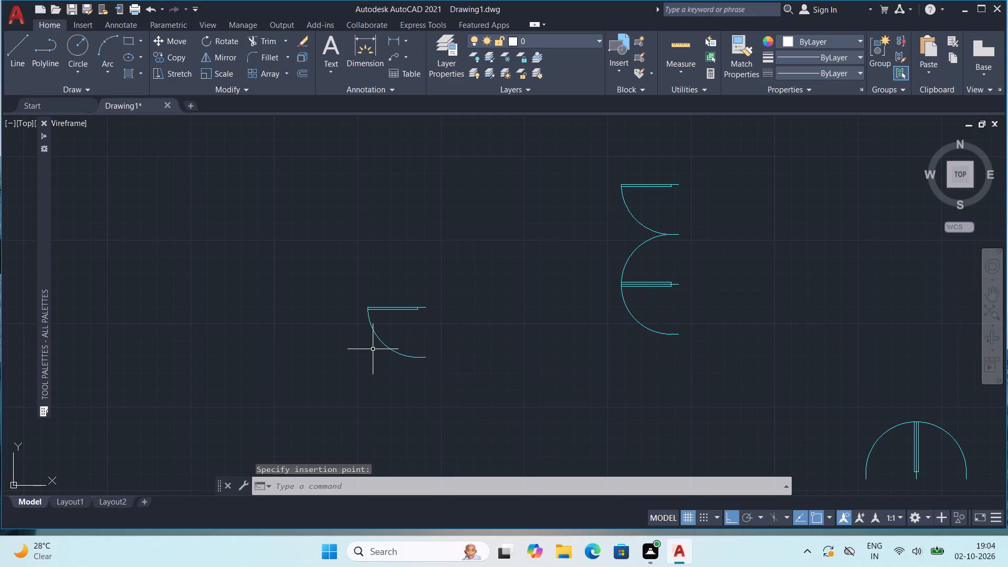
Mirror the pasted door about a vertical line through its jamb end, keeping the original.
click(376, 341)
click(378, 328)
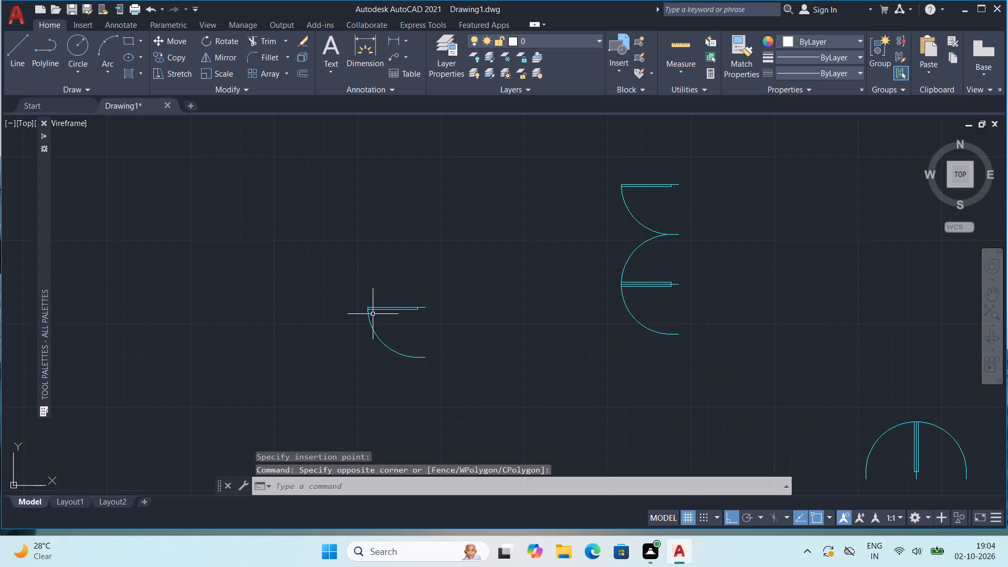
click(372, 307)
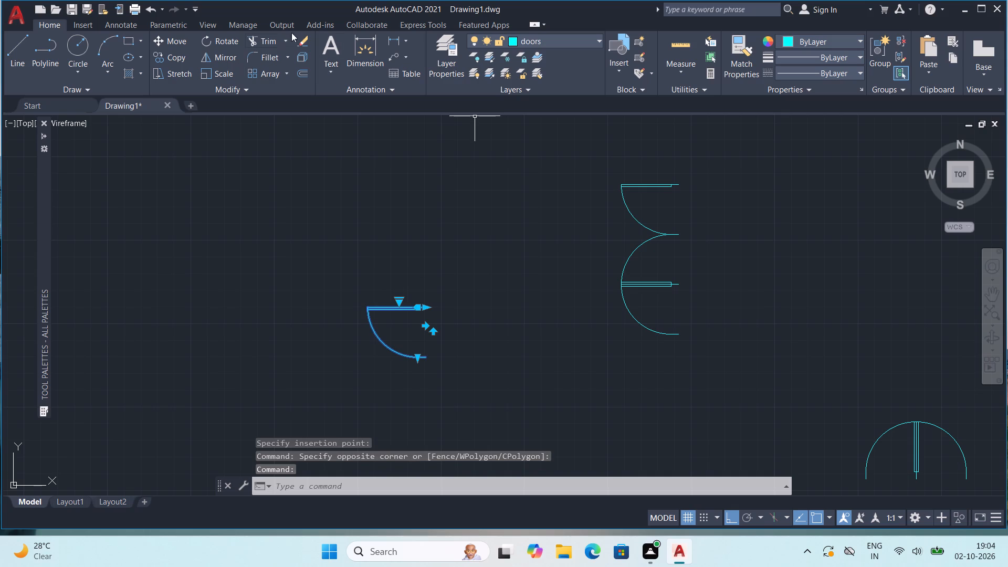
click(216, 55)
click(421, 306)
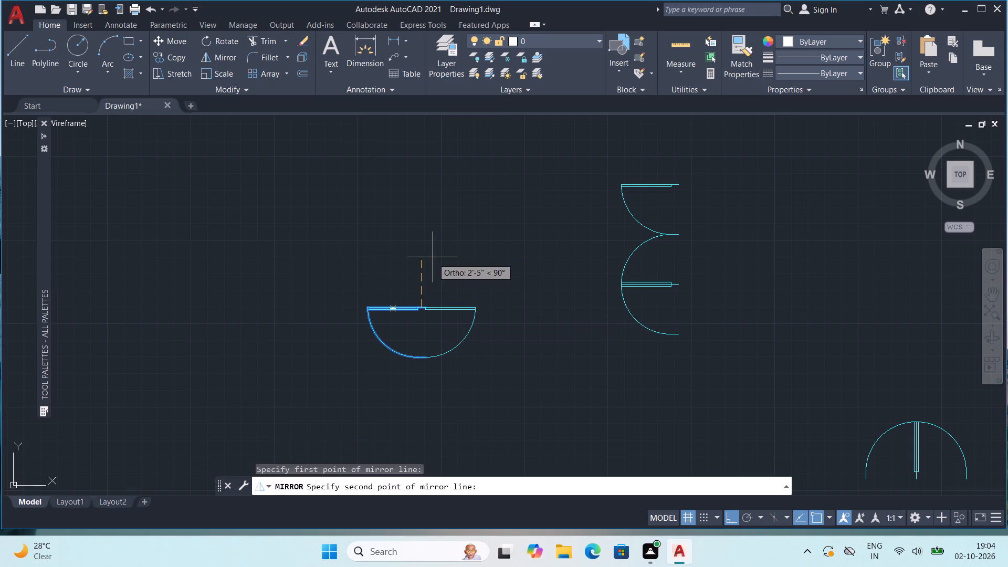
click(433, 252)
drag(448, 301, 433, 252)
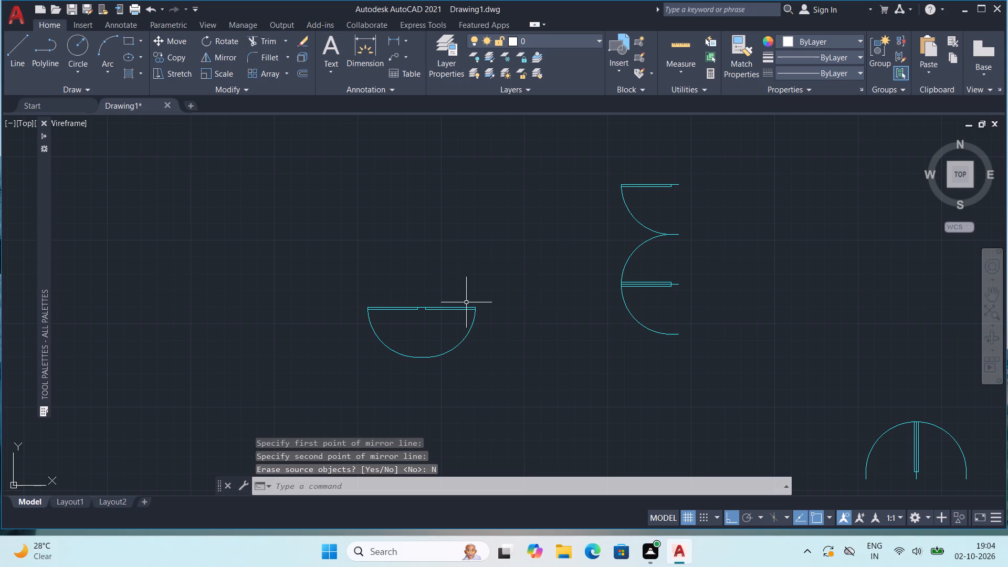
Copy the mirrored door and paste it across the left wall of the right wing's first room below the passage, just under its upper wall.
click(467, 308)
key(ctrl+c)
key(ctrl+v)
ctrl+scroll(660, 297, down, 4)
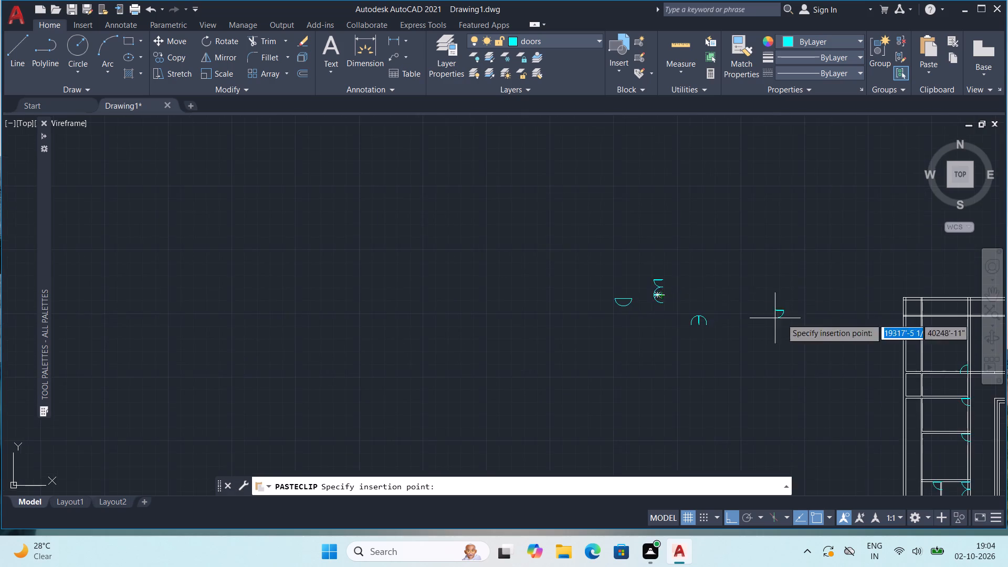
middle_drag(818, 313, 67, 204)
scroll(493, 260, up, 2)
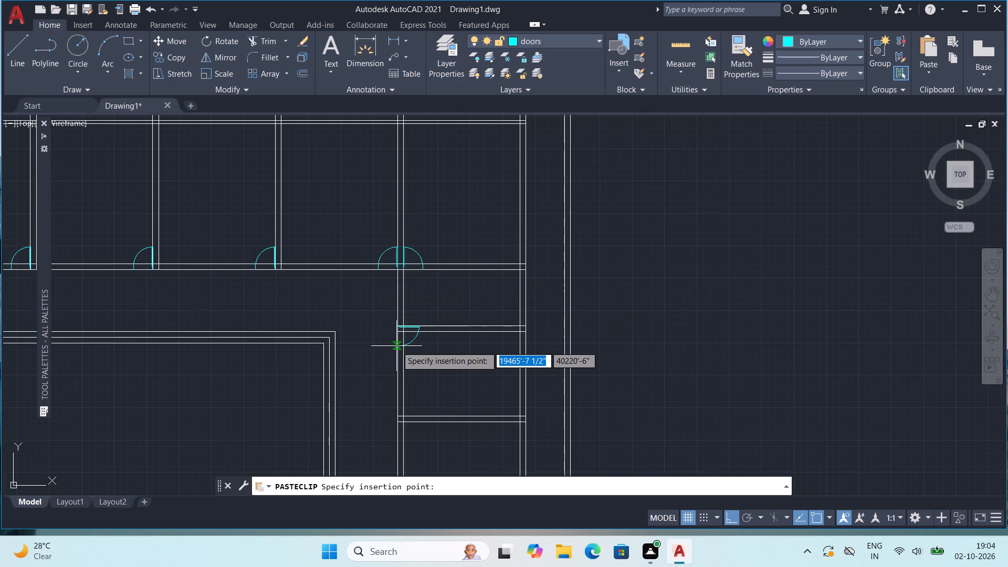
scroll(393, 342, up, 1)
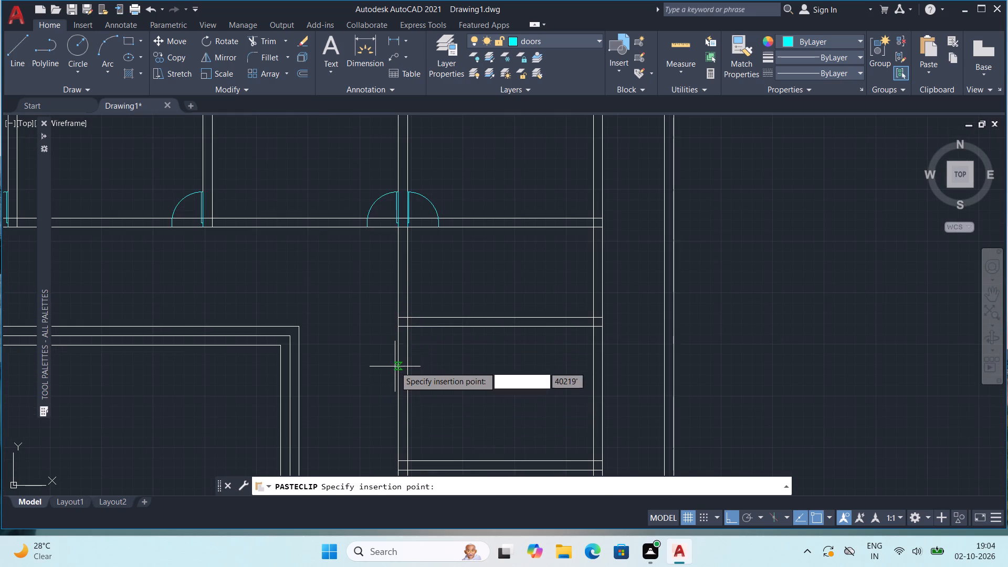
scroll(395, 365, up, 1)
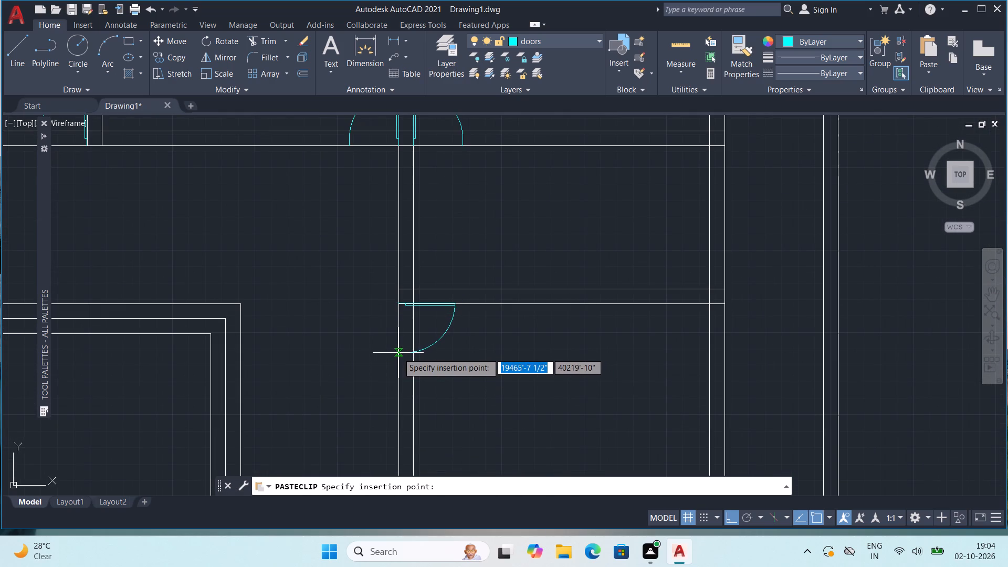
click(399, 353)
scroll(456, 336, down, 1)
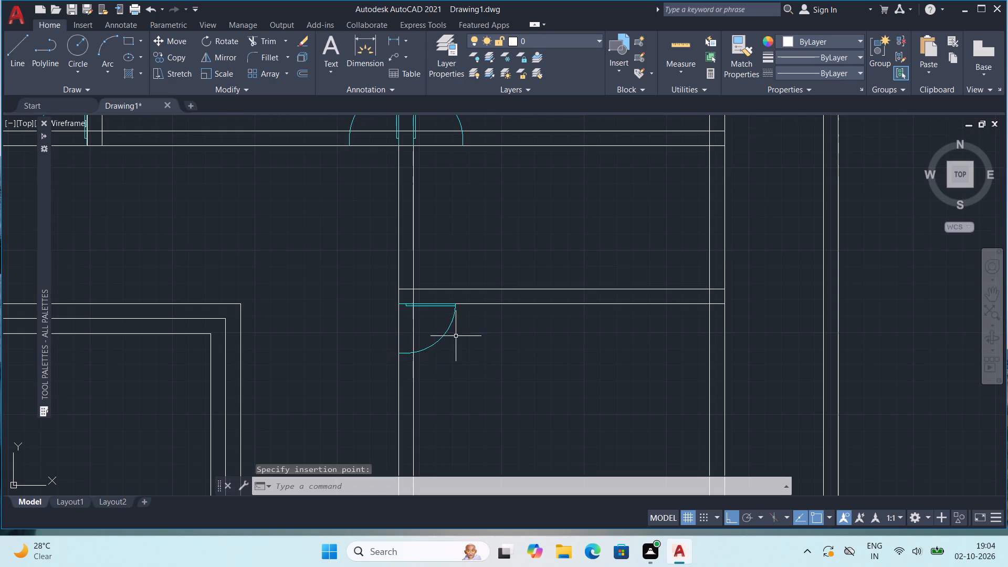
Paste the copied door into the next room down in the right wing, across its left wall just under its upper wall.
middle_drag(471, 388, 556, 176)
key(ctrl+v)
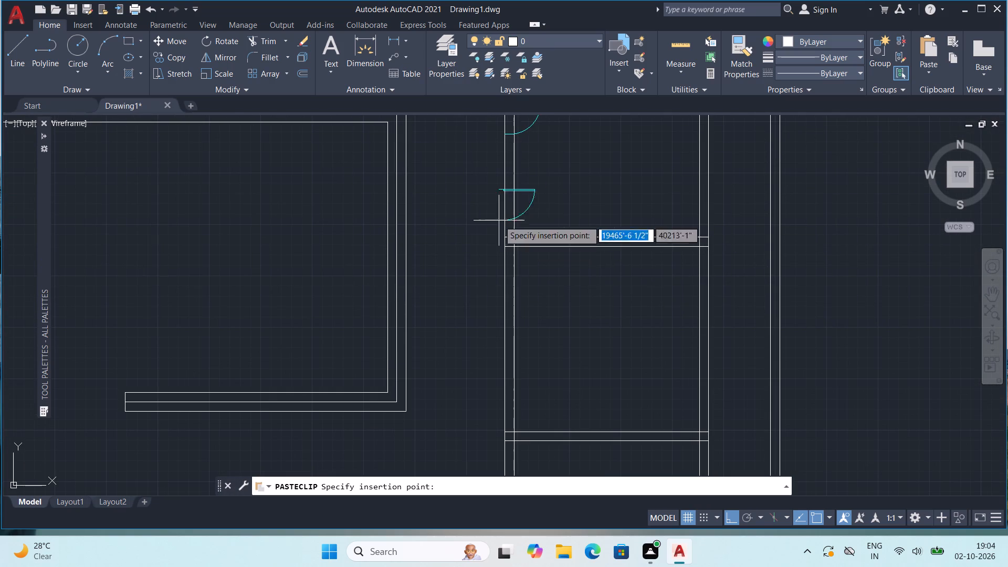
scroll(508, 281, up, 1)
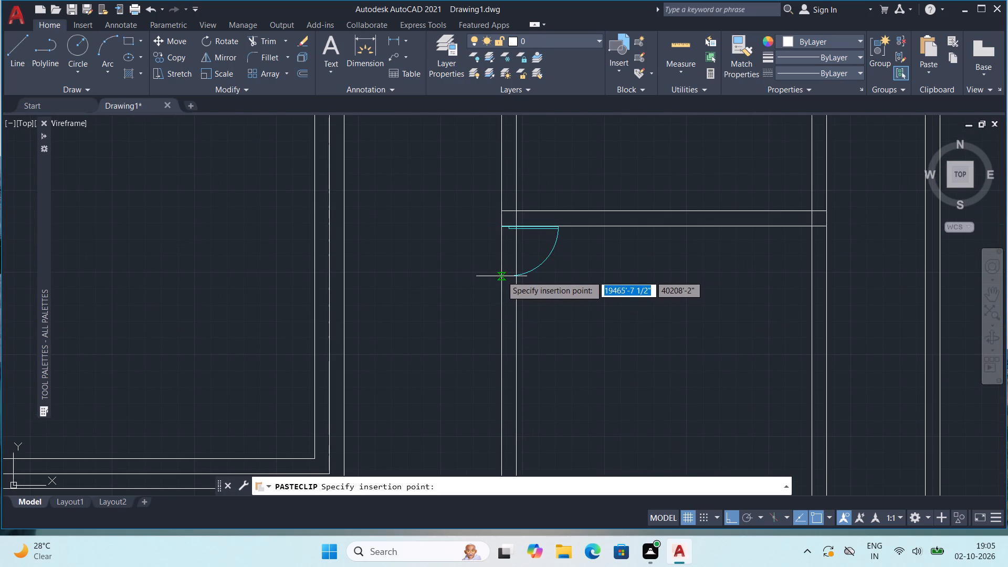
click(501, 276)
Trim the horizontal wall pair crossing the bottom-right room and the outer right passage, including the pieces inside the wall between them.
scroll(544, 272, down, 1)
middle_drag(619, 365, 634, 282)
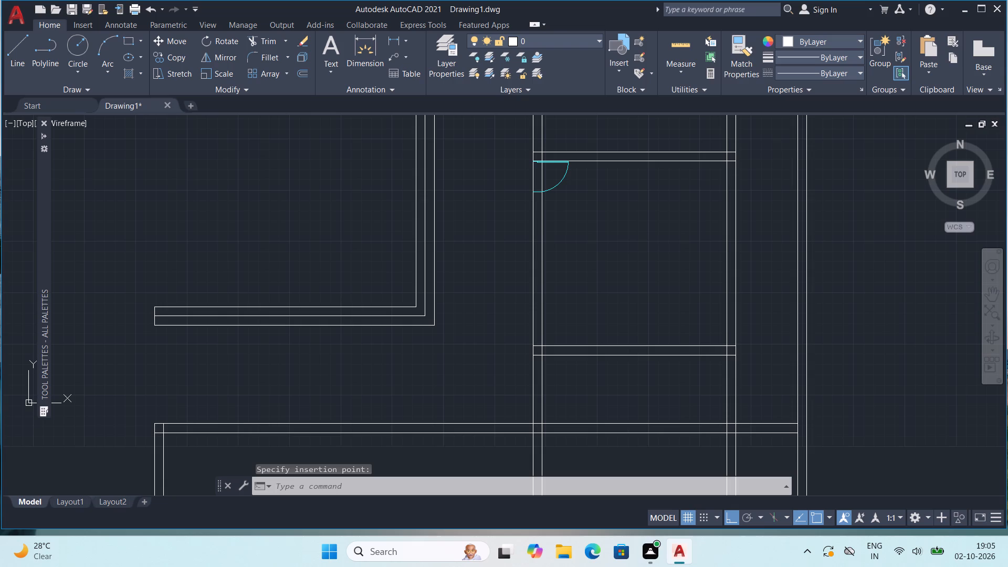
middle_drag(607, 354, 608, 295)
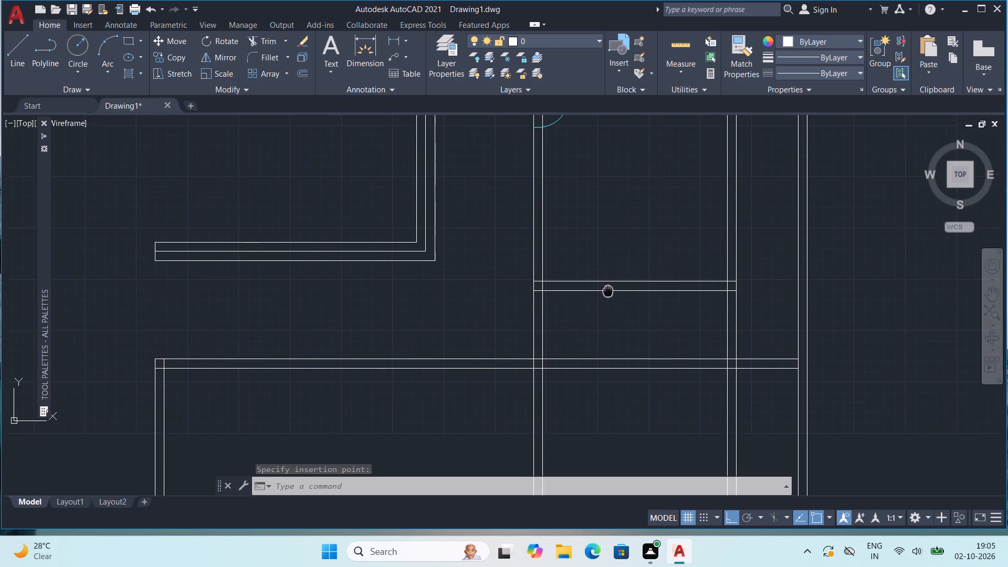
middle_drag(608, 295, 608, 381)
scroll(610, 369, down, 3)
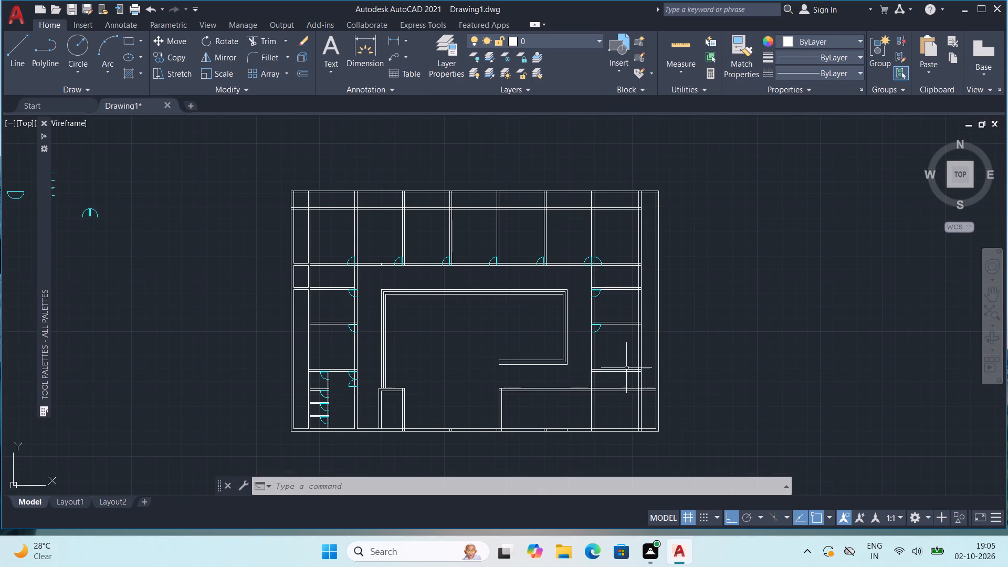
middle_drag(627, 365, 619, 334)
scroll(615, 359, up, 1)
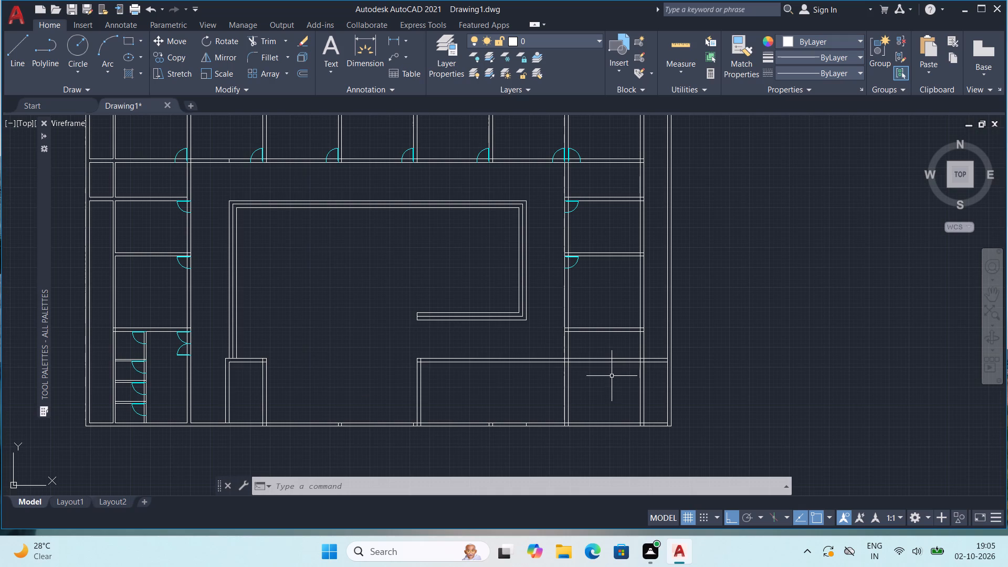
key(Escape)
key(Escape)
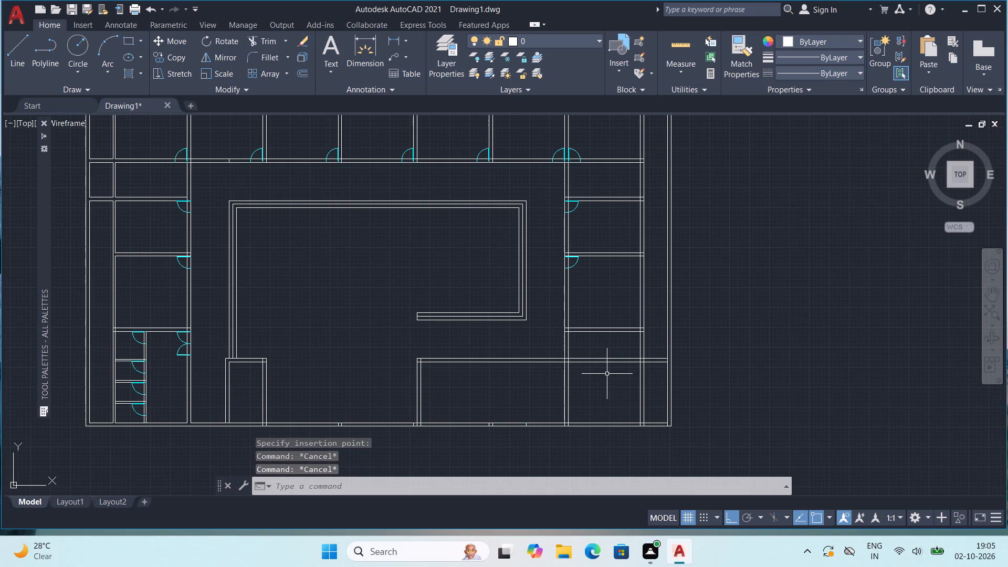
text(tr)
key(Return)
drag(598, 348, 605, 376)
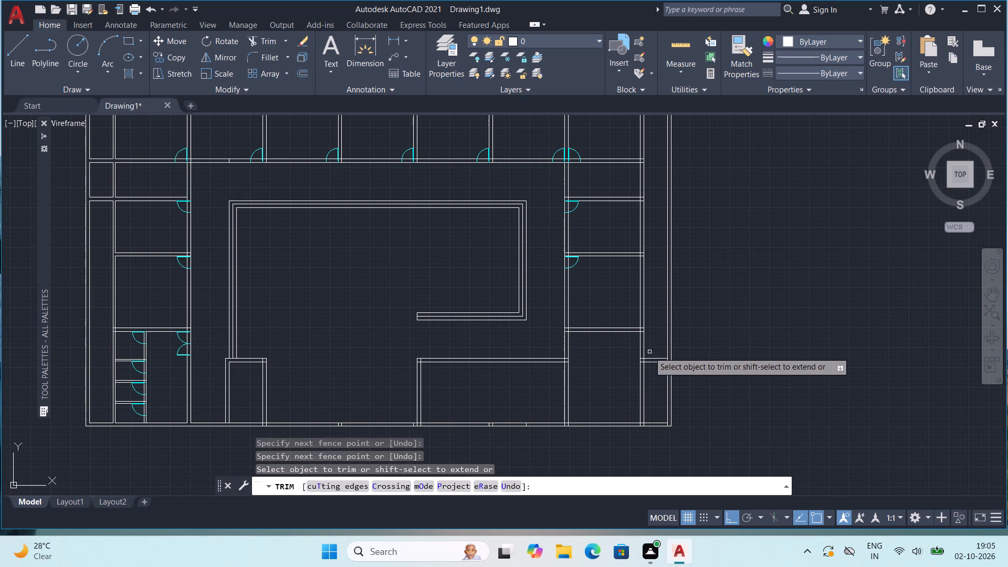
drag(652, 346, 654, 371)
scroll(648, 361, up, 5)
drag(607, 340, 606, 350)
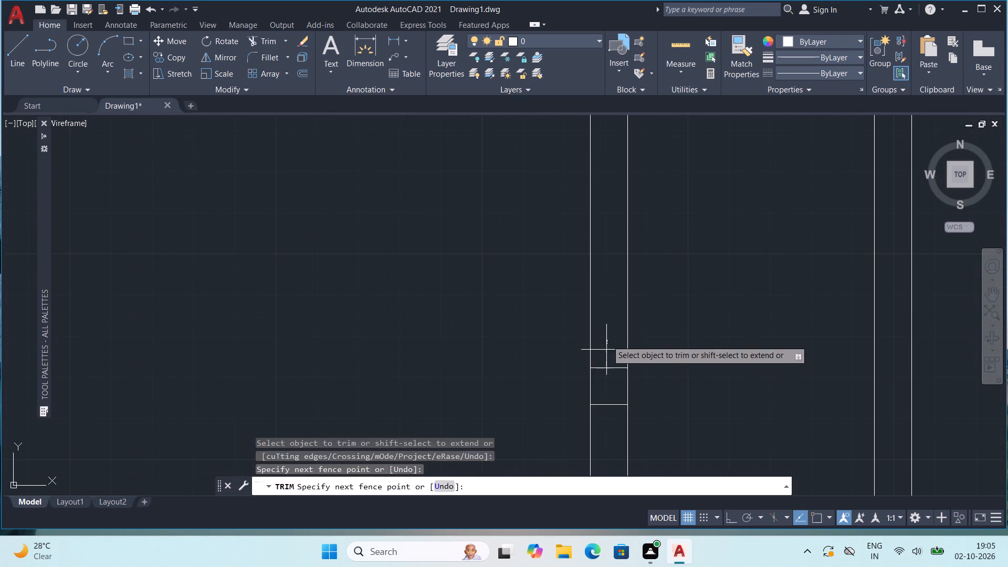
drag(606, 350, 603, 447)
Trim the overlapping lines where the horizontal wall above the bottom-right room meets its left and right walls.
scroll(604, 356, down, 2)
scroll(613, 224, up, 3)
drag(568, 260, 556, 371)
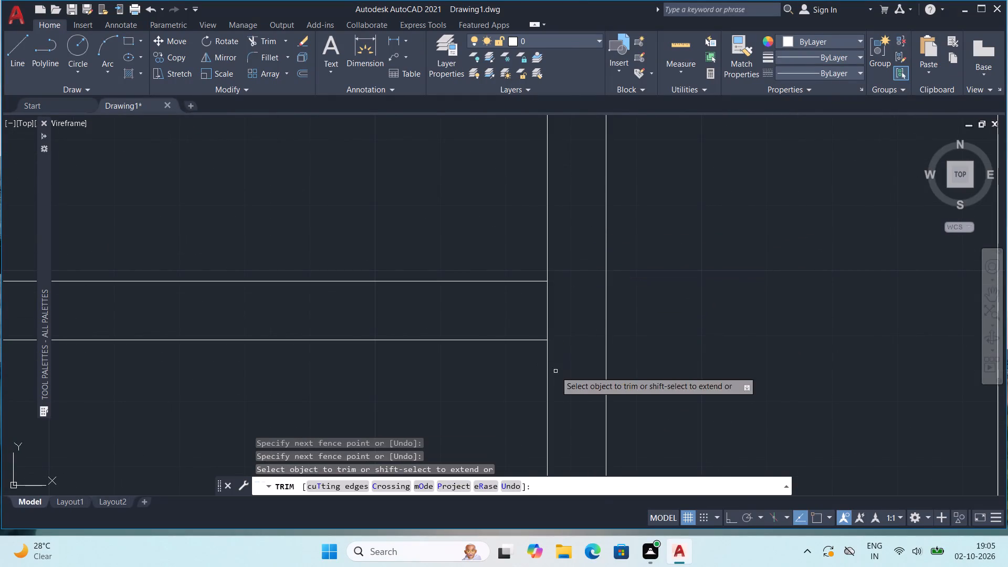
drag(564, 321, 509, 316)
scroll(472, 304, down, 3)
scroll(198, 307, up, 3)
middle_drag(200, 304, 201, 303)
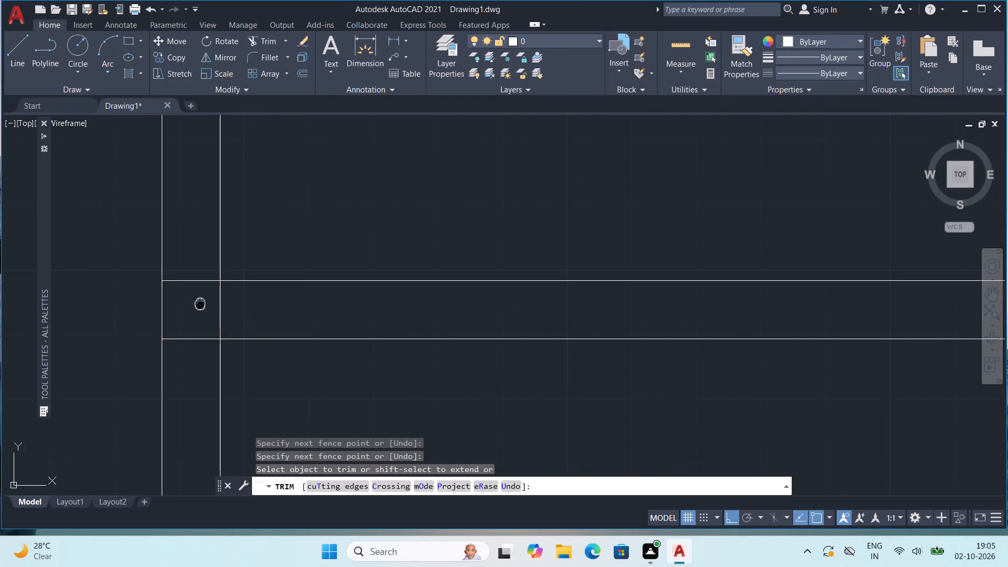
middle_drag(201, 303, 467, 307)
drag(467, 261, 467, 365)
drag(458, 315, 567, 312)
scroll(567, 313, down, 3)
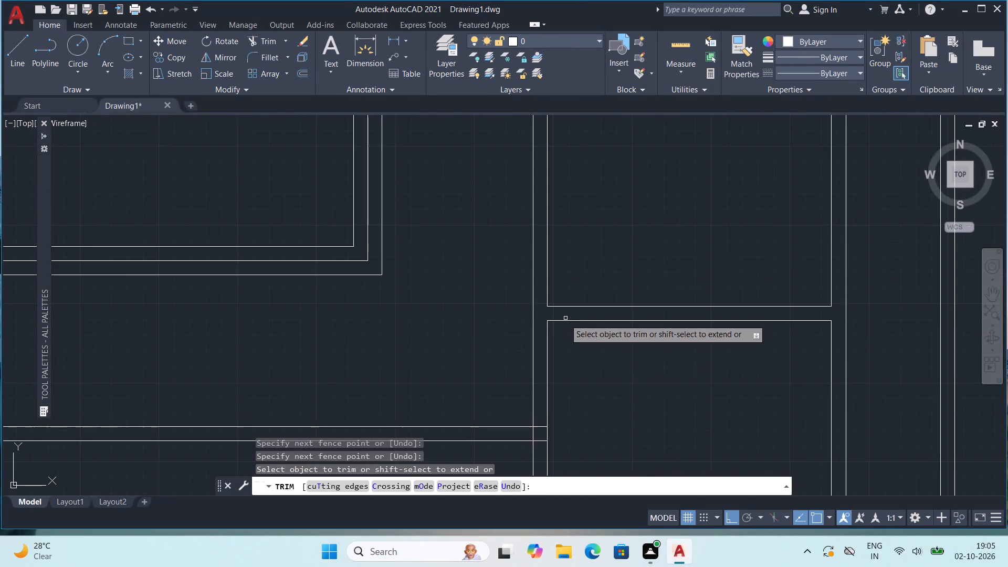
scroll(569, 363, down, 1)
middle_drag(571, 419, 592, 347)
scroll(592, 348, down, 1)
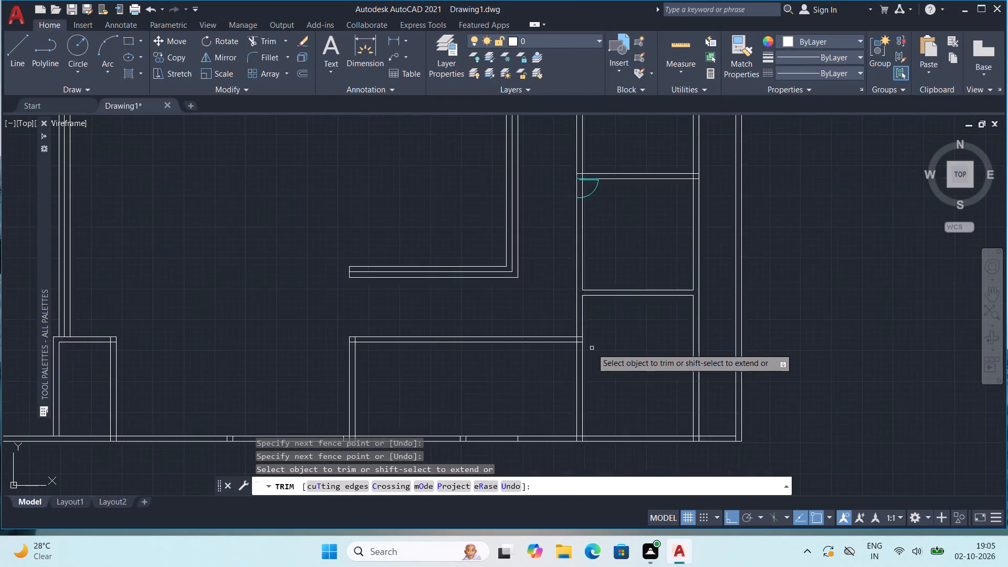
scroll(592, 348, down, 1)
key(Escape)
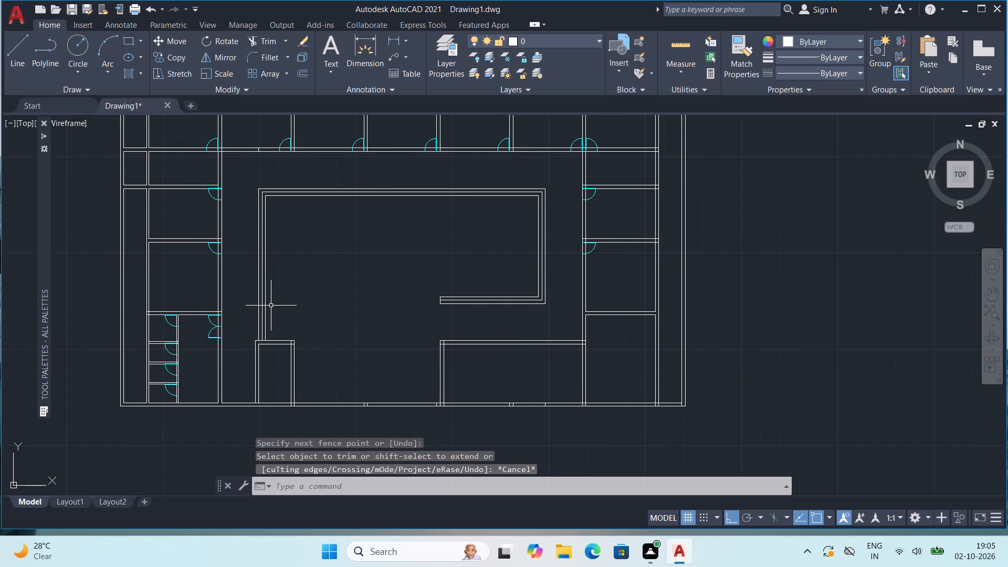
key(Escape)
Relocate the lowest door of the spare stack by pasting a copy into the empty space below and deleting the original.
middle_drag(399, 298, 743, 385)
scroll(708, 358, down, 2)
scroll(394, 258, up, 2)
scroll(613, 279, up, 1)
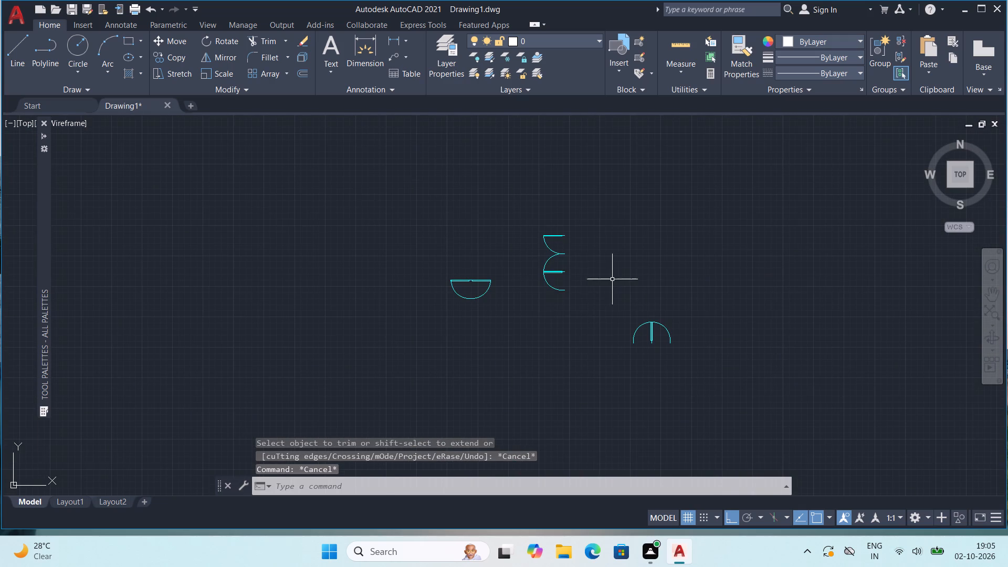
click(551, 286)
key(ctrl+c)
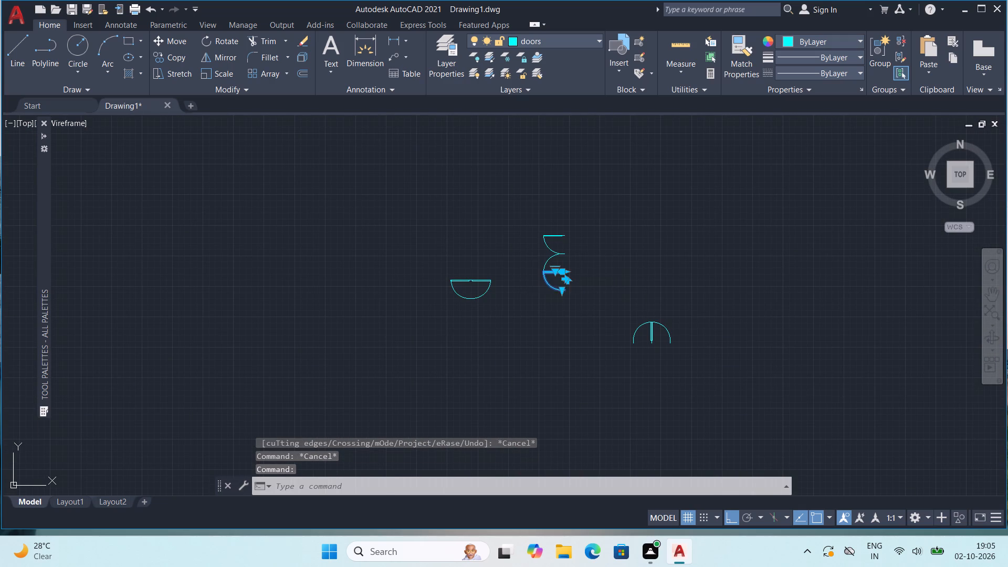
key(ctrl+v)
click(479, 400)
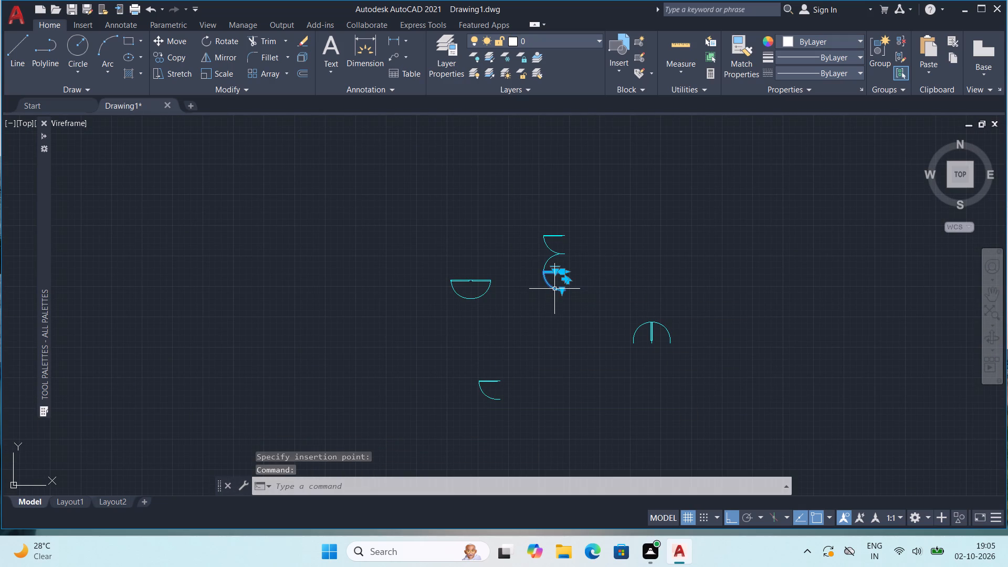
click(554, 289)
key(Delete)
Mirror the spare double door about a vertical line through its jamb ends, keeping the original.
click(537, 199)
click(586, 295)
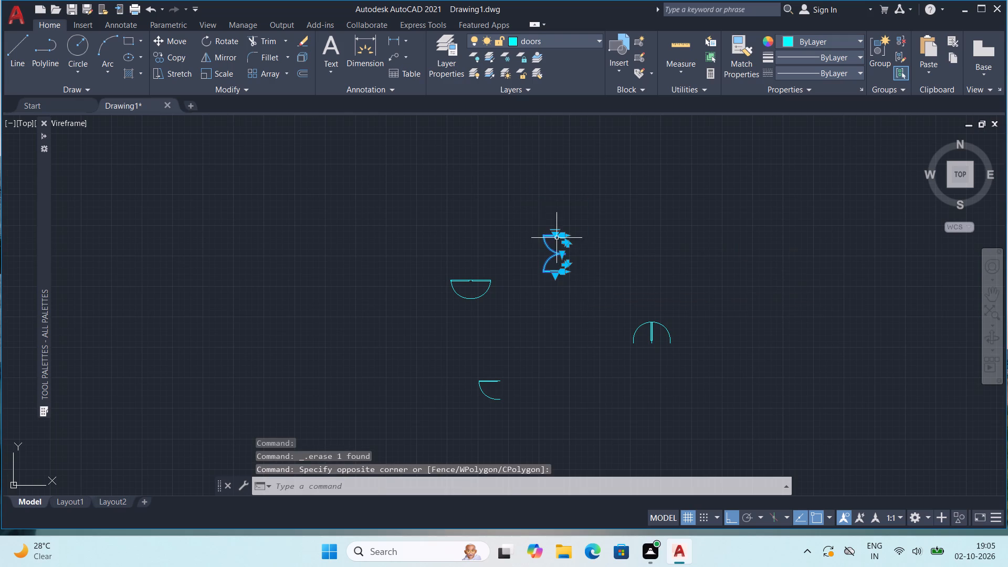
click(220, 57)
click(565, 272)
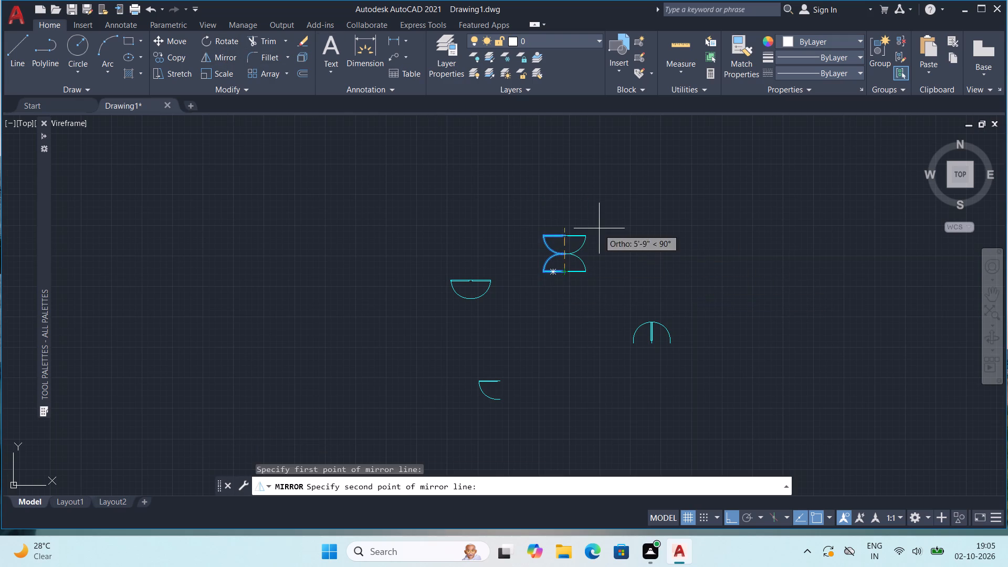
click(599, 215)
drag(617, 258, 599, 215)
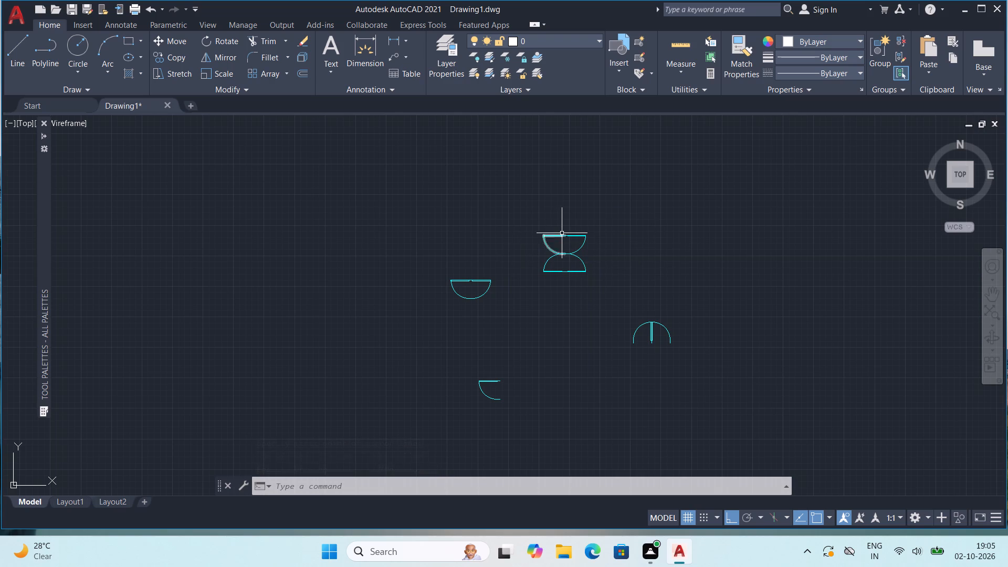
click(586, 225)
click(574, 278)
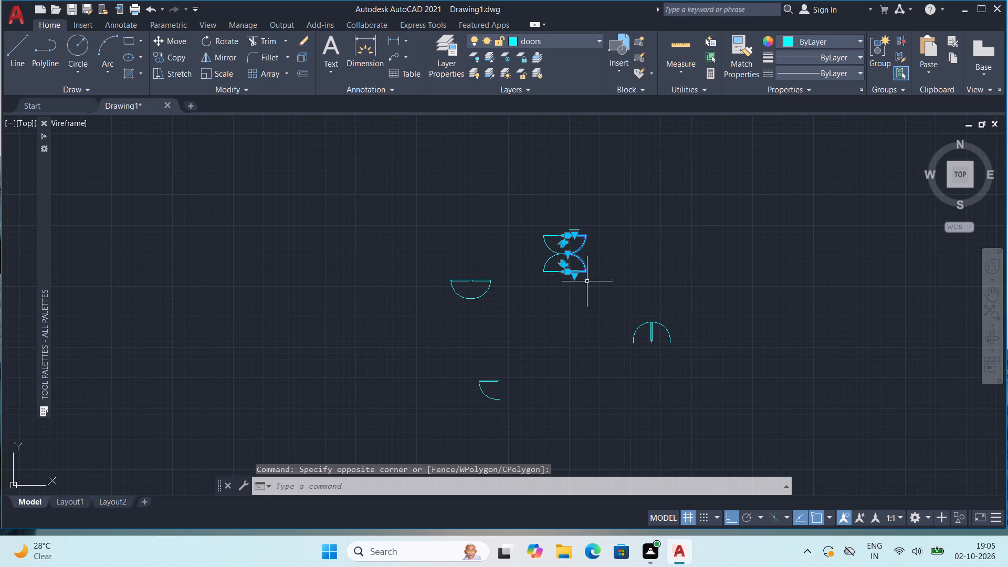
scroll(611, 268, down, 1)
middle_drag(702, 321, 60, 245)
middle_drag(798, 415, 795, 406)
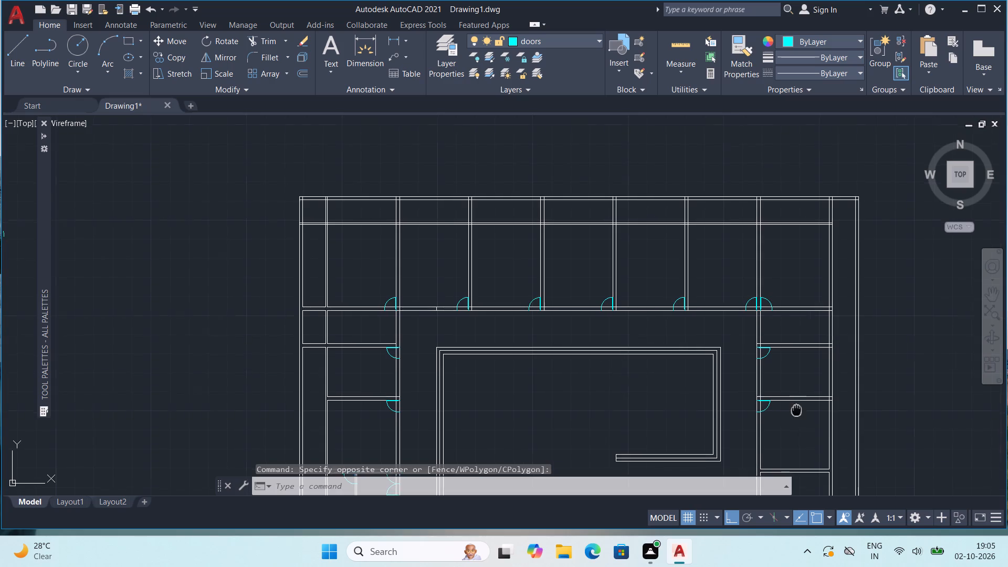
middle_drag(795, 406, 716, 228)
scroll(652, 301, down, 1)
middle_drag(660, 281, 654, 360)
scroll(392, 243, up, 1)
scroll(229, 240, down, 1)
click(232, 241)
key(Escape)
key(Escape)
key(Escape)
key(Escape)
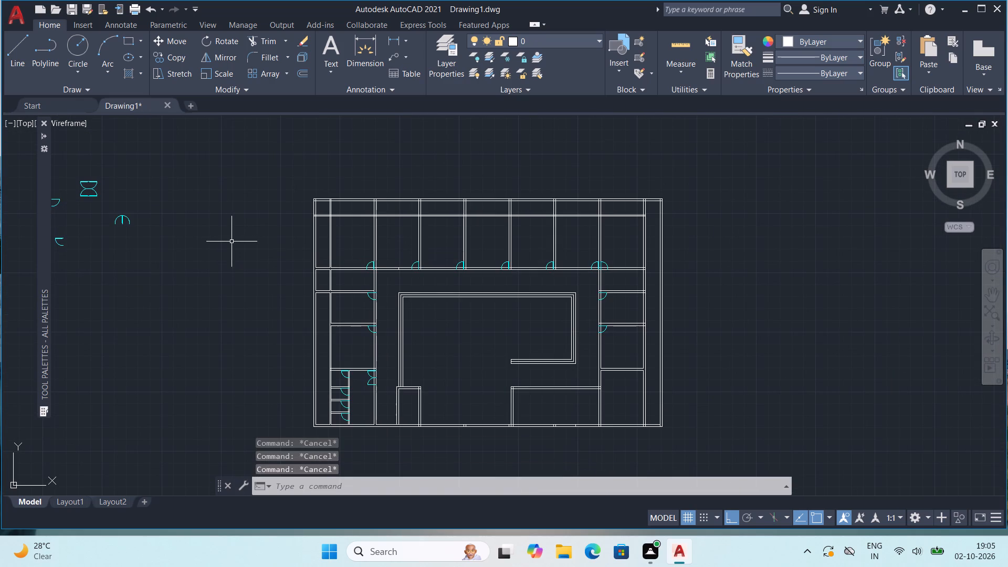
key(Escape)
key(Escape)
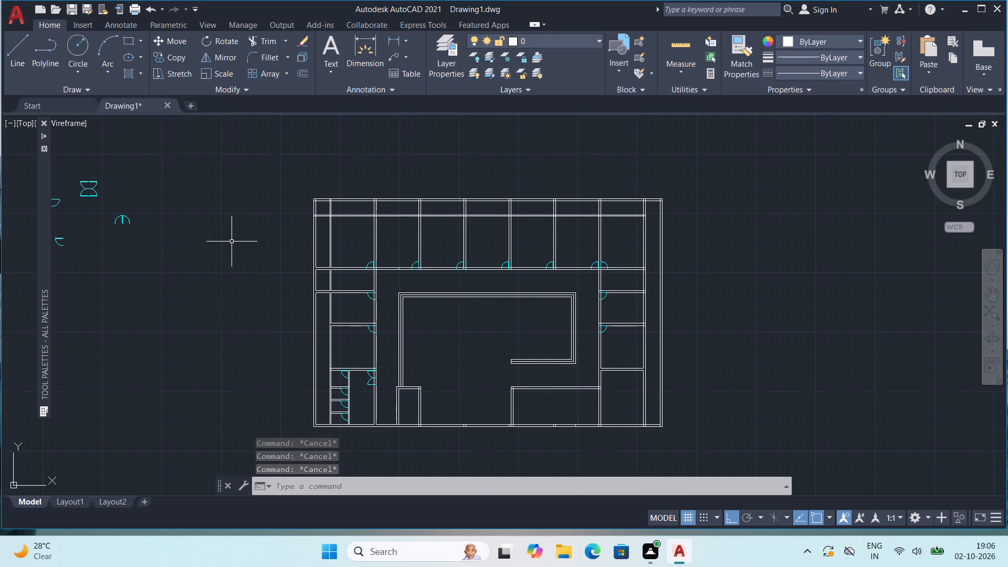
Examine the whole floor plan, including its room walls, passages and placed doors.
middle_drag(243, 204, 280, 206)
scroll(280, 210, down, 1)
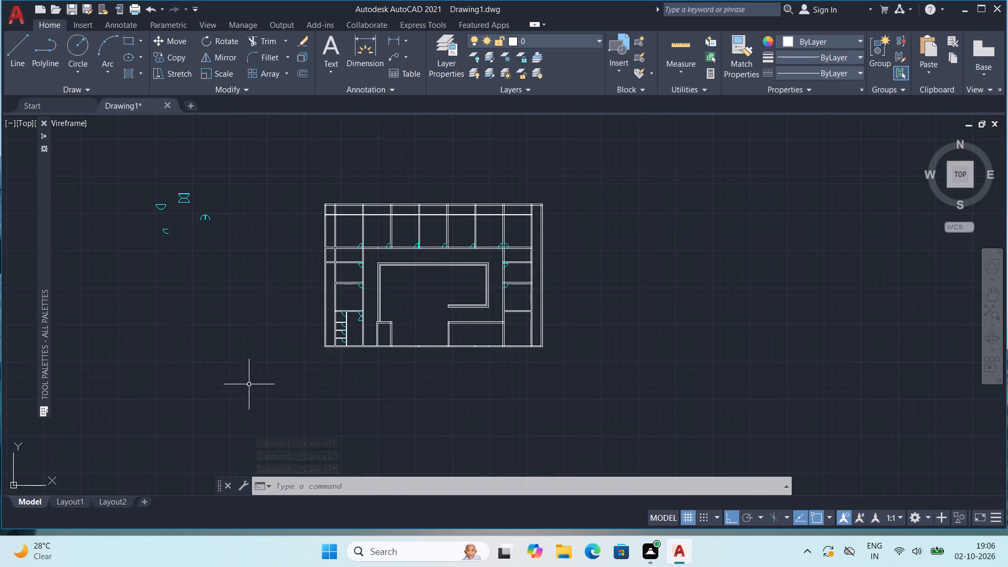
scroll(347, 310, up, 1)
scroll(402, 234, up, 1)
middle_drag(403, 237, 419, 290)
scroll(422, 277, down, 1)
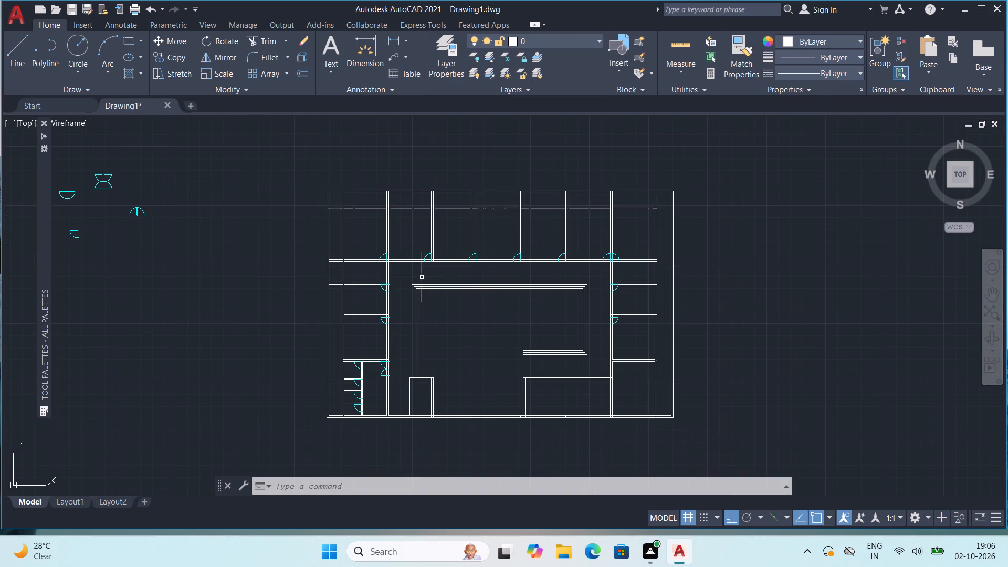
middle_drag(515, 317, 516, 300)
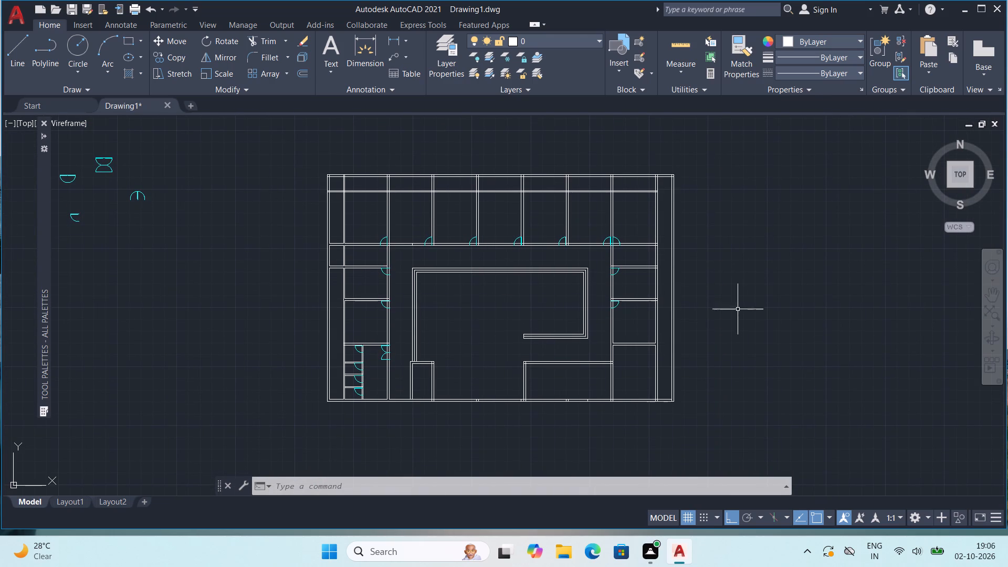
scroll(650, 316, up, 1)
scroll(628, 302, down, 1)
middle_drag(673, 220, 729, 229)
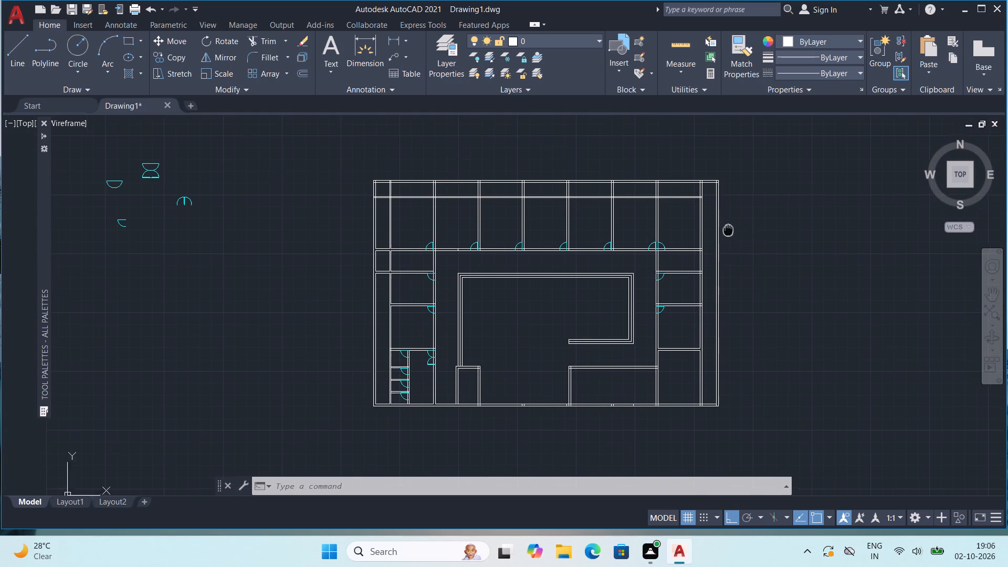
middle_drag(729, 229, 729, 229)
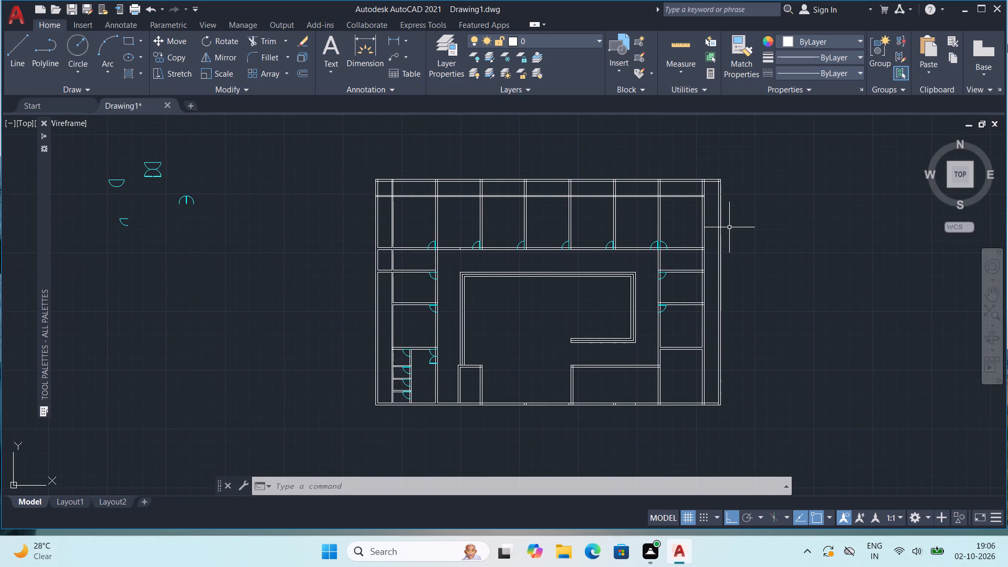
scroll(1007, 44, up, 1)
middle_drag(548, 149, 419, 154)
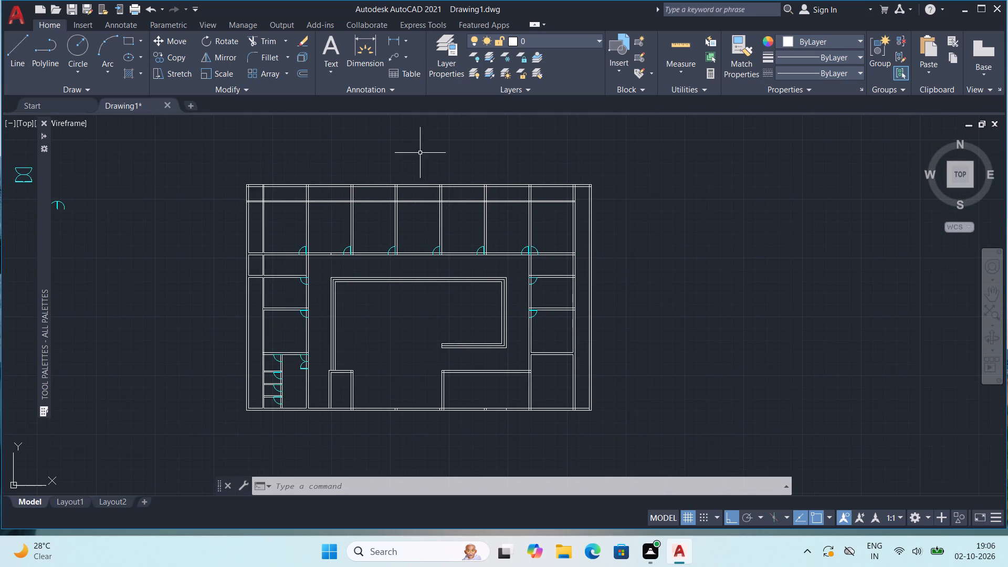
scroll(542, 181, up, 1)
scroll(652, 151, down, 1)
middle_drag(472, 182, 514, 188)
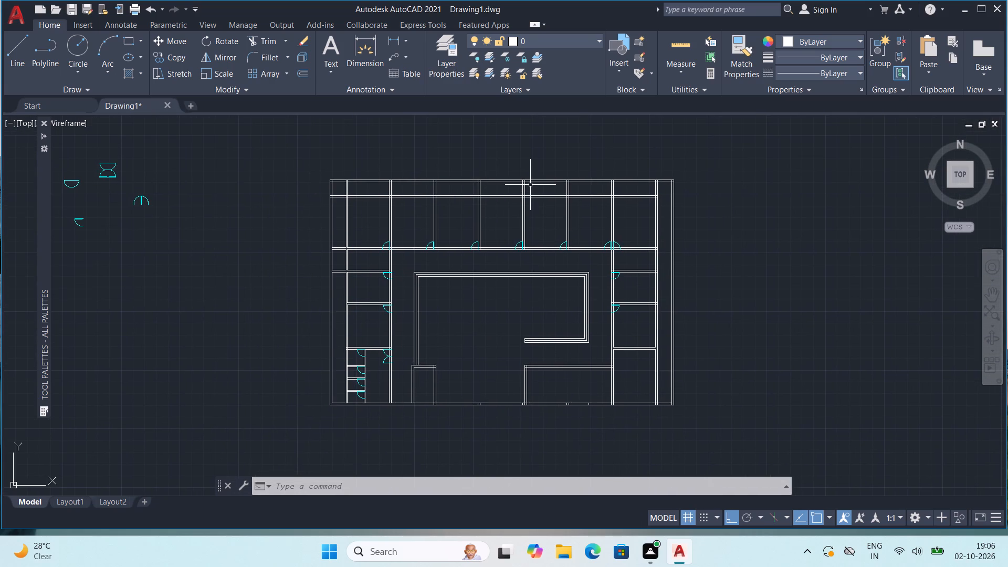
Save the drawing in the Documents folder as an AutoCAD 2018 drawing named school.
key(ctrl+s)
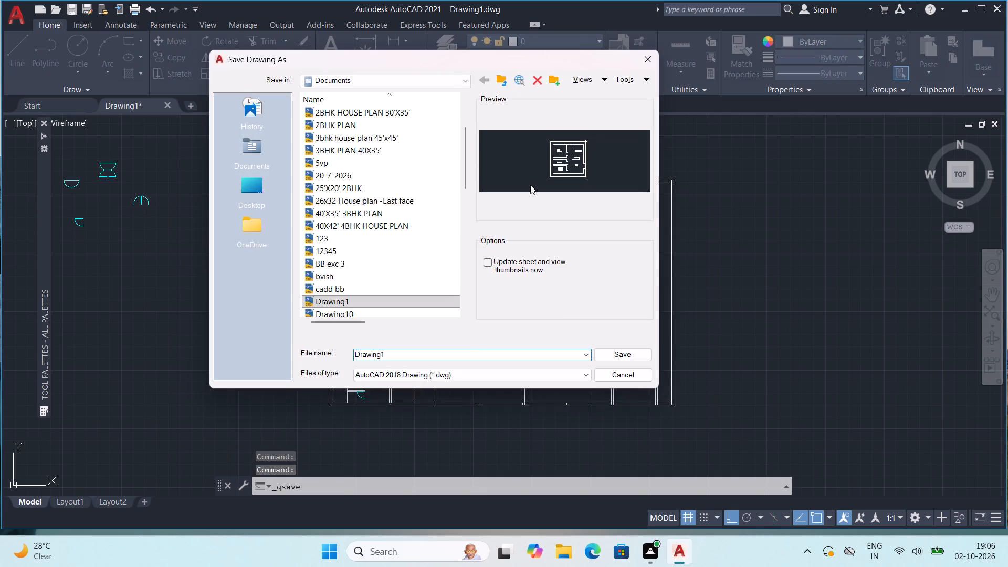
click(443, 354)
key(BackSpace)
key(BackSpace)
key(BackSpace)
key(BackSpace)
key(BackSpace)
key(BackSpace)
key(BackSpace)
key(BackSpace)
key(BackSpace)
key(BackSpace)
key(BackSpace)
key(BackSpace)
key(BackSpace)
key(BackSpace)
key(BackSpace)
key(BackSpace)
key(BackSpace)
key(BackSpace)
key(BackSpace)
key(BackSpace)
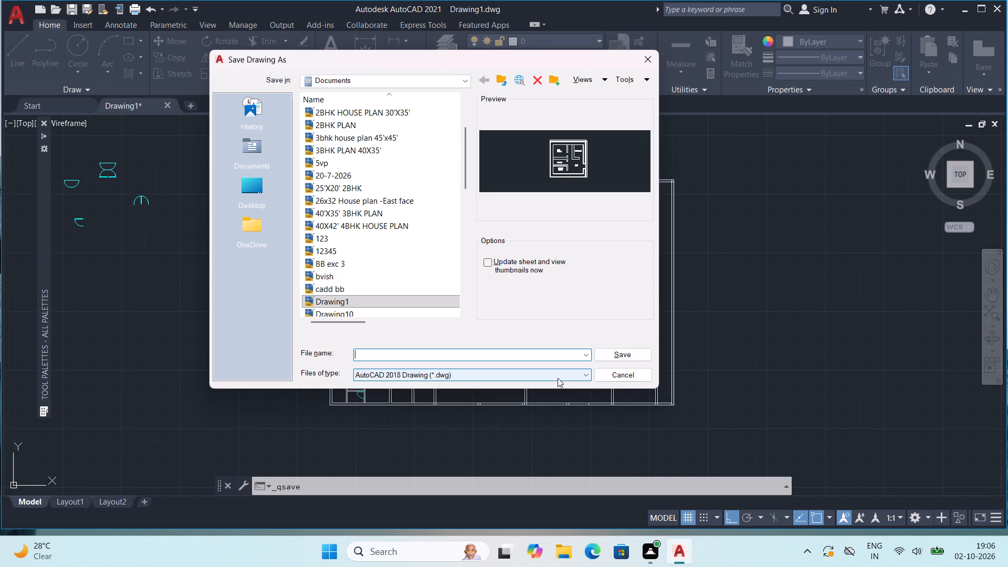
text(school)
key(space)
click(634, 354)
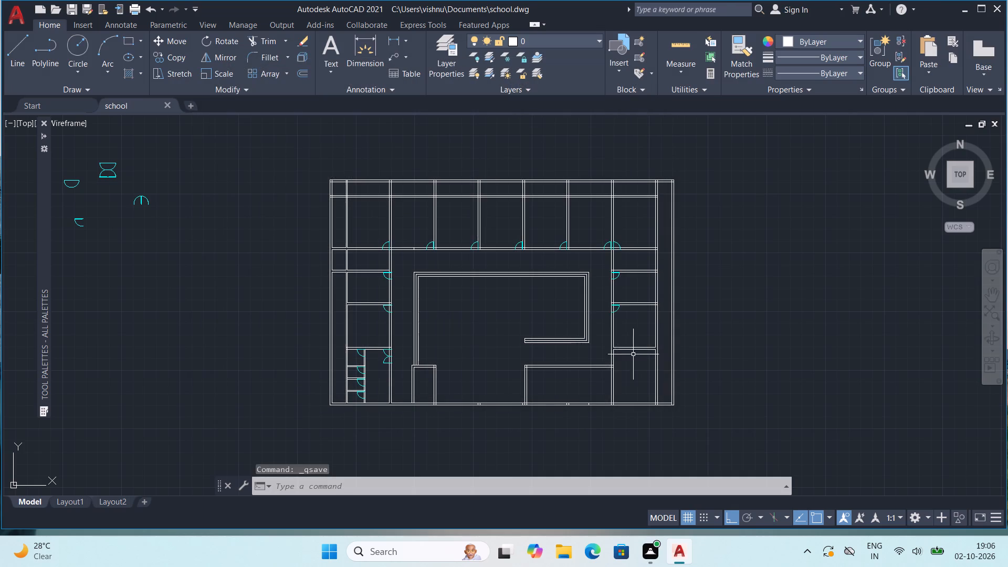